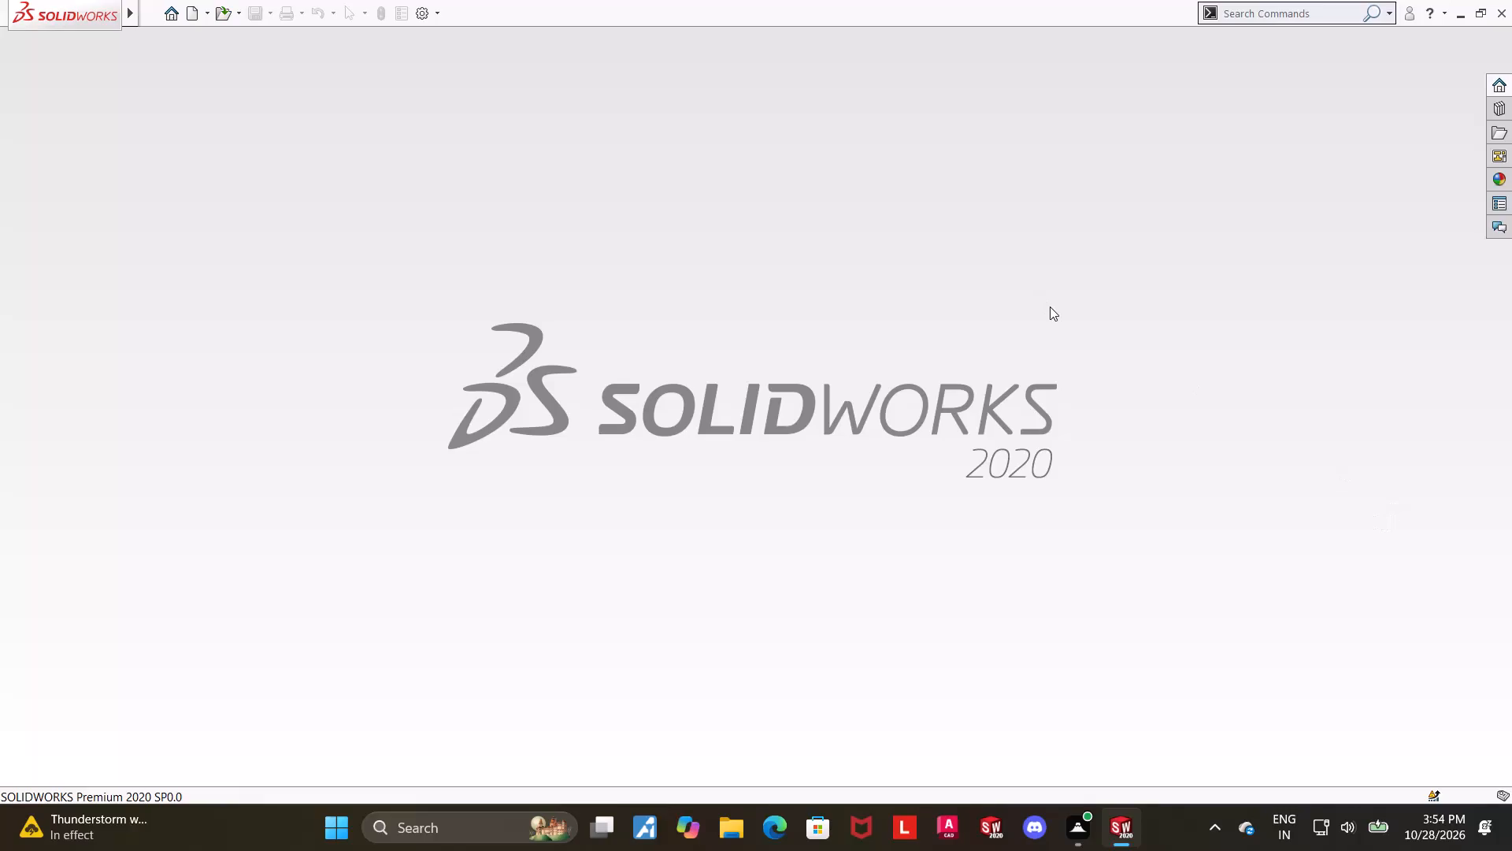
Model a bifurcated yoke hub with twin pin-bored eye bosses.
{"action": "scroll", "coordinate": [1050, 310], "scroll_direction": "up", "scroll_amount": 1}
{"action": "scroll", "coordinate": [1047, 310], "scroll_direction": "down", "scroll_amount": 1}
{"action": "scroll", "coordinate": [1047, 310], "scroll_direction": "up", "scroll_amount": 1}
Create a new part document.
{"action": "left_click", "coordinate": [195, 17]}
{"action": "left_click", "coordinate": [369, 385]}
{"action": "left_click_drag", "start_coordinate": [369, 385], "coordinate": [374, 394]}
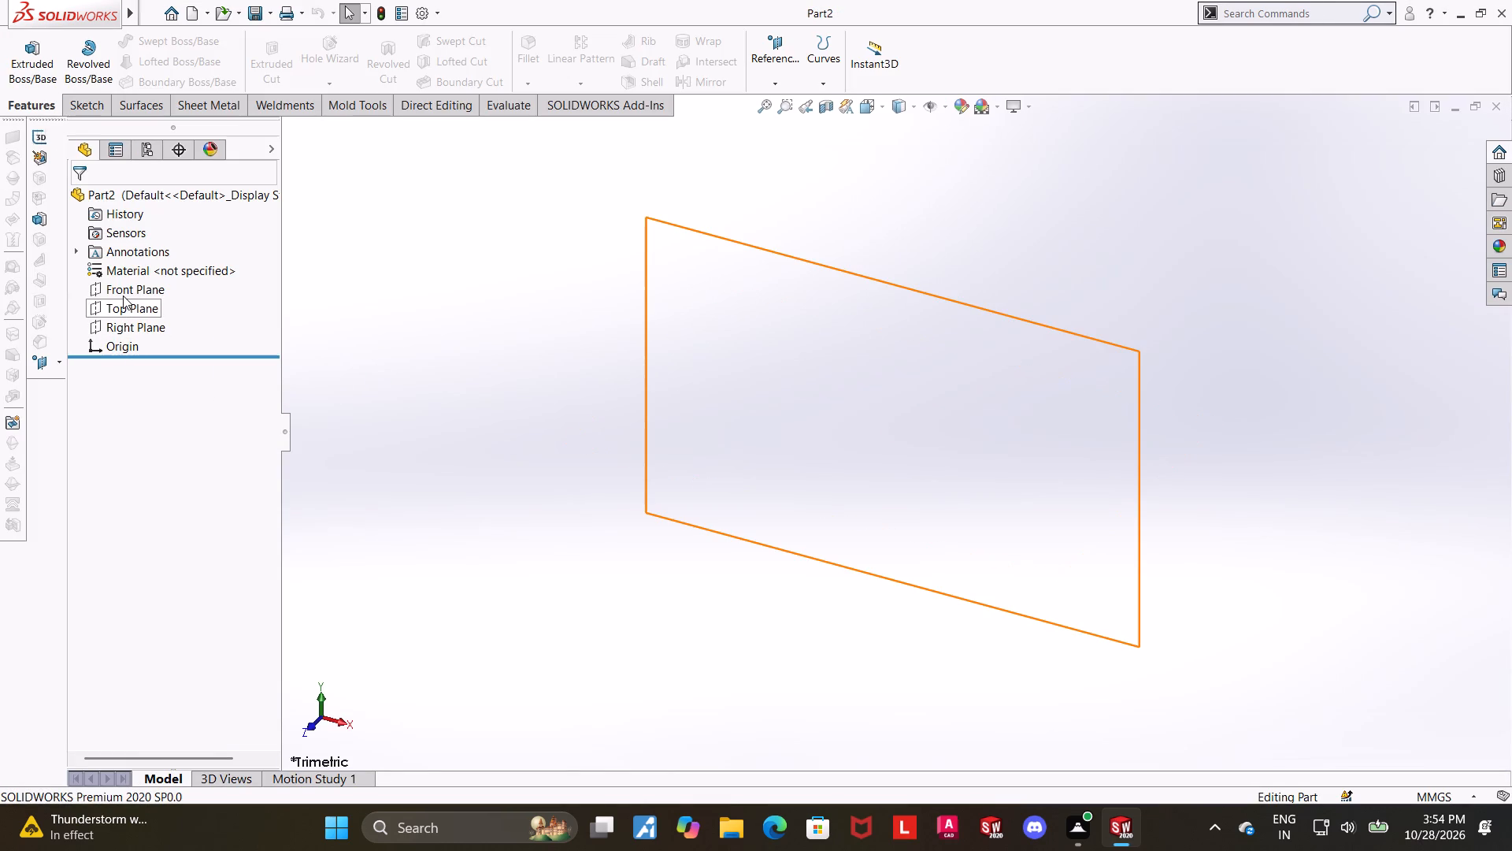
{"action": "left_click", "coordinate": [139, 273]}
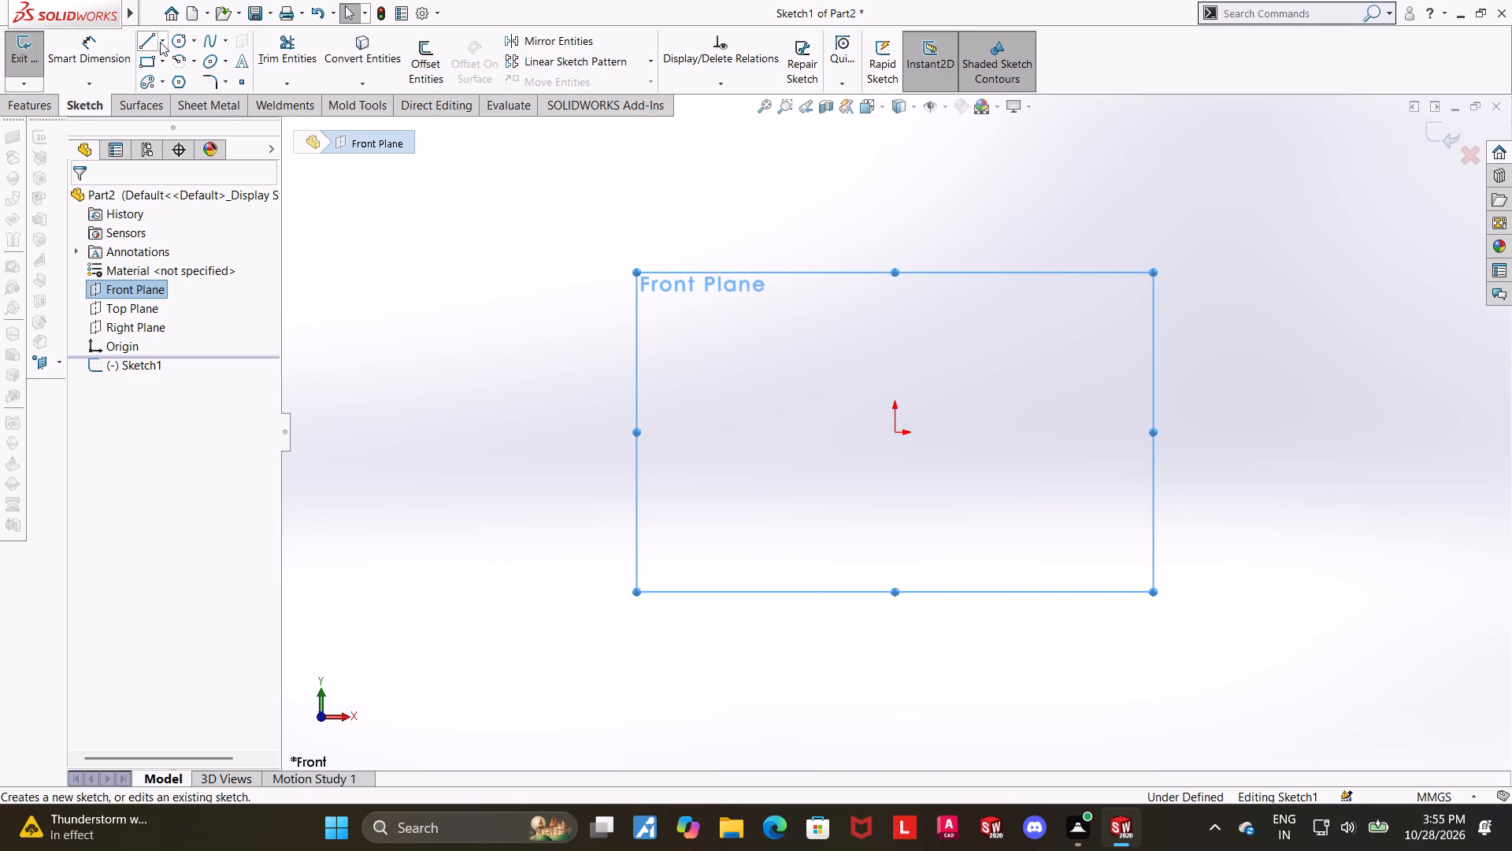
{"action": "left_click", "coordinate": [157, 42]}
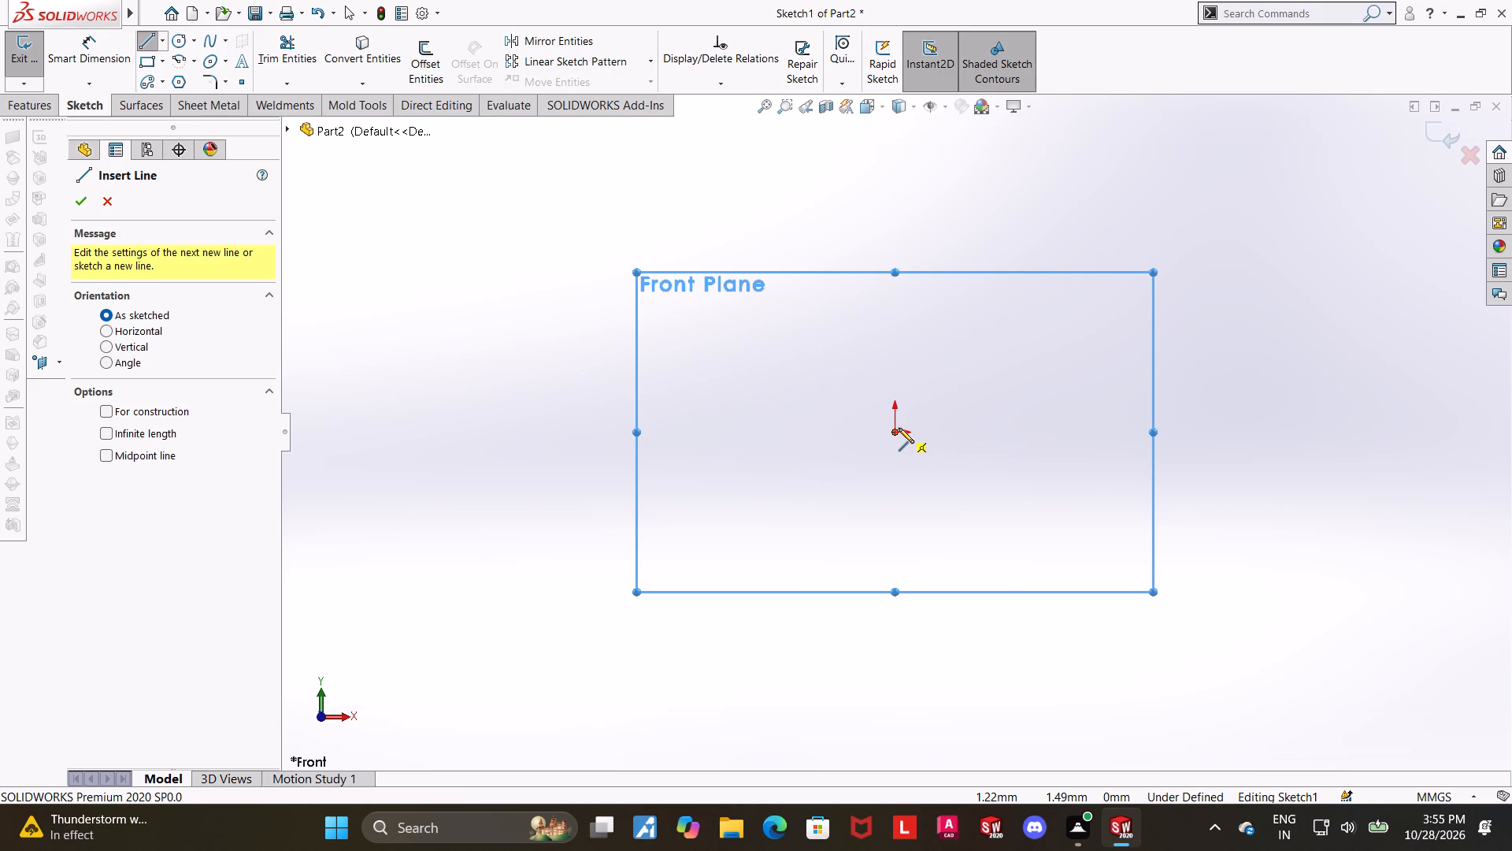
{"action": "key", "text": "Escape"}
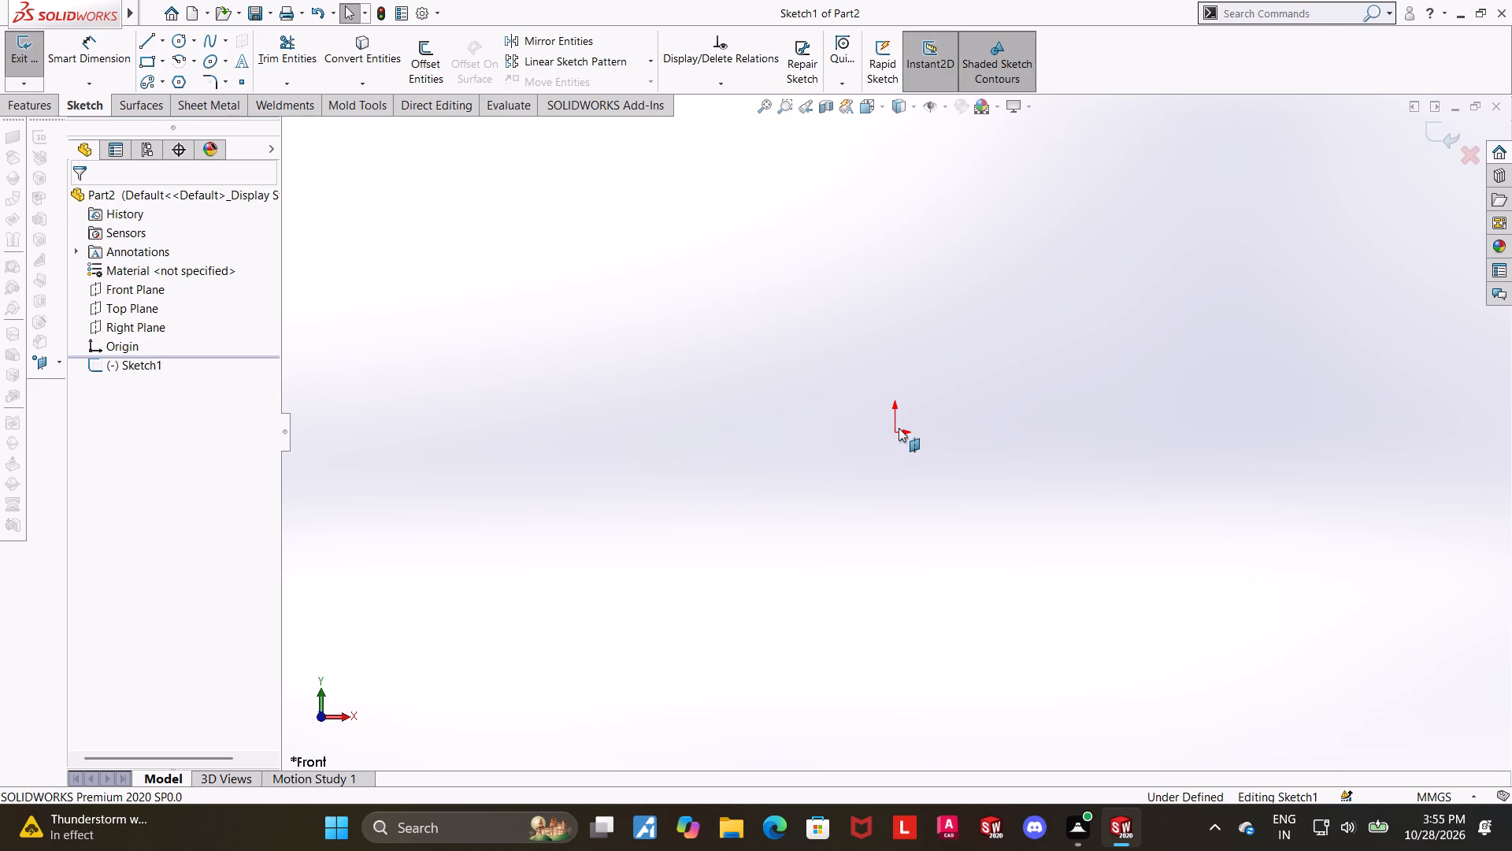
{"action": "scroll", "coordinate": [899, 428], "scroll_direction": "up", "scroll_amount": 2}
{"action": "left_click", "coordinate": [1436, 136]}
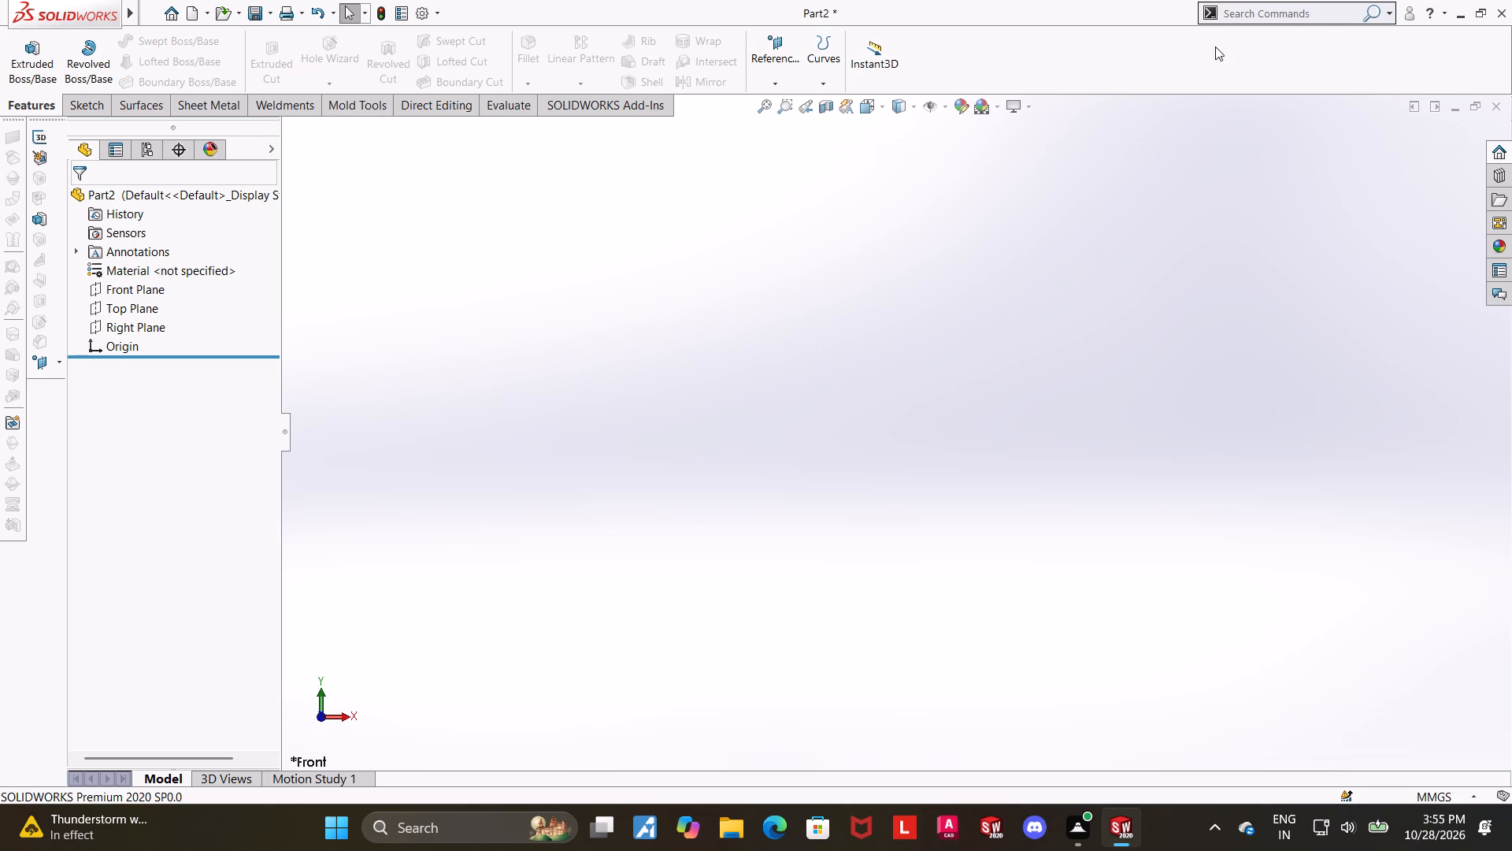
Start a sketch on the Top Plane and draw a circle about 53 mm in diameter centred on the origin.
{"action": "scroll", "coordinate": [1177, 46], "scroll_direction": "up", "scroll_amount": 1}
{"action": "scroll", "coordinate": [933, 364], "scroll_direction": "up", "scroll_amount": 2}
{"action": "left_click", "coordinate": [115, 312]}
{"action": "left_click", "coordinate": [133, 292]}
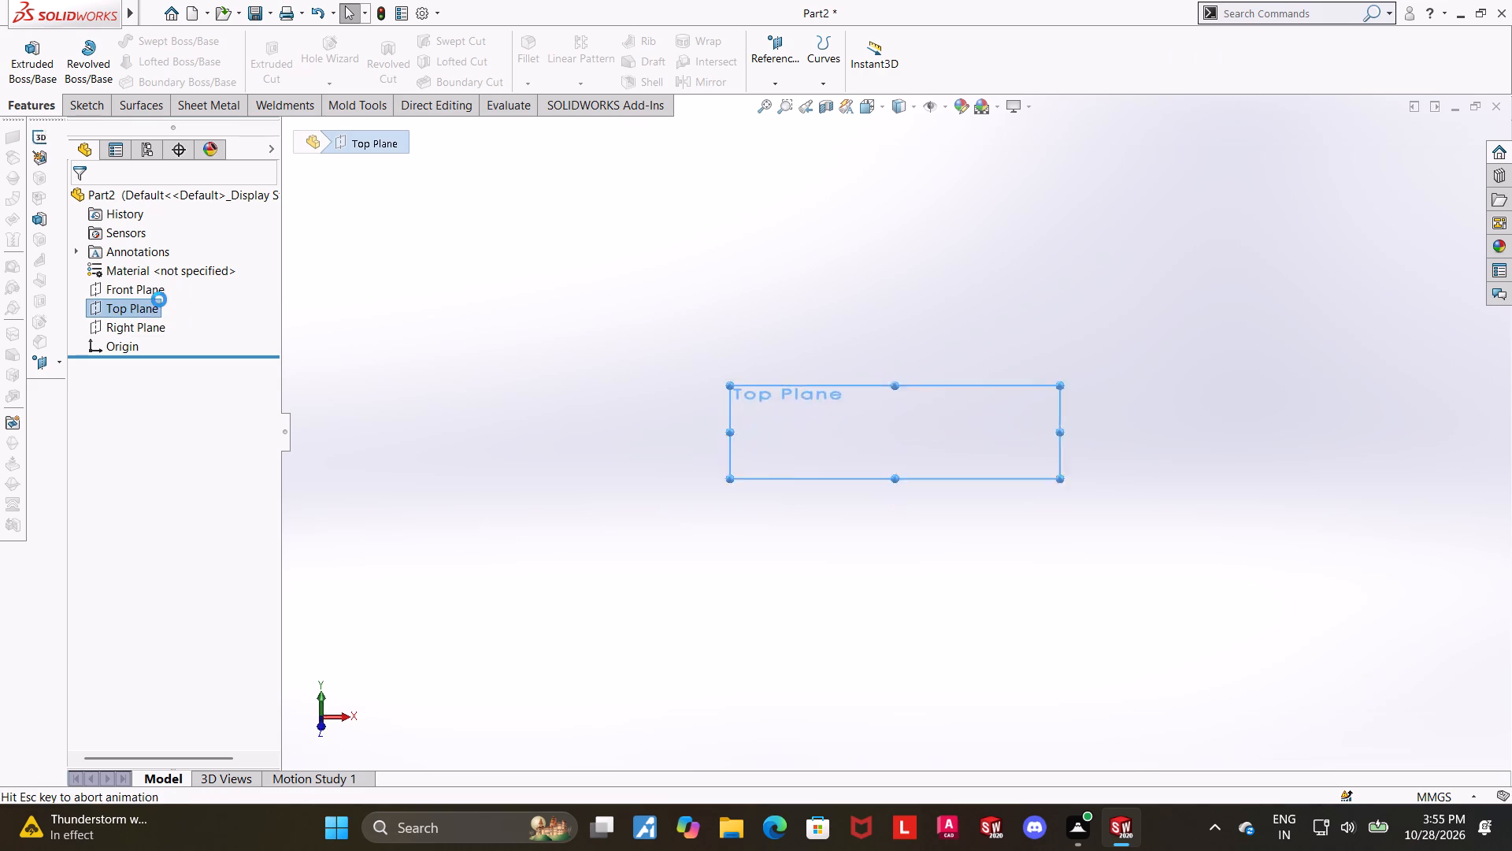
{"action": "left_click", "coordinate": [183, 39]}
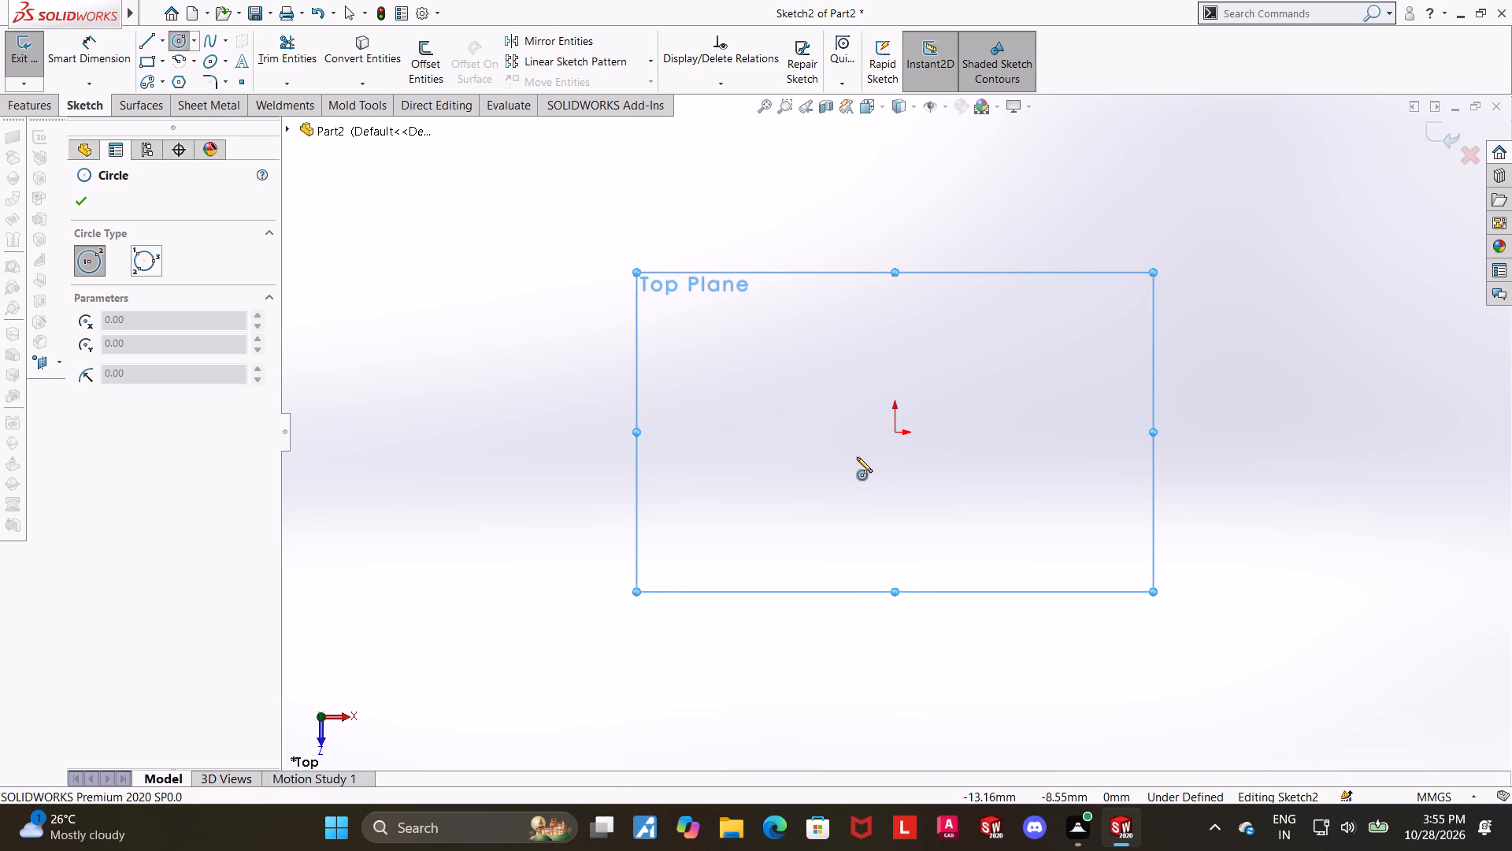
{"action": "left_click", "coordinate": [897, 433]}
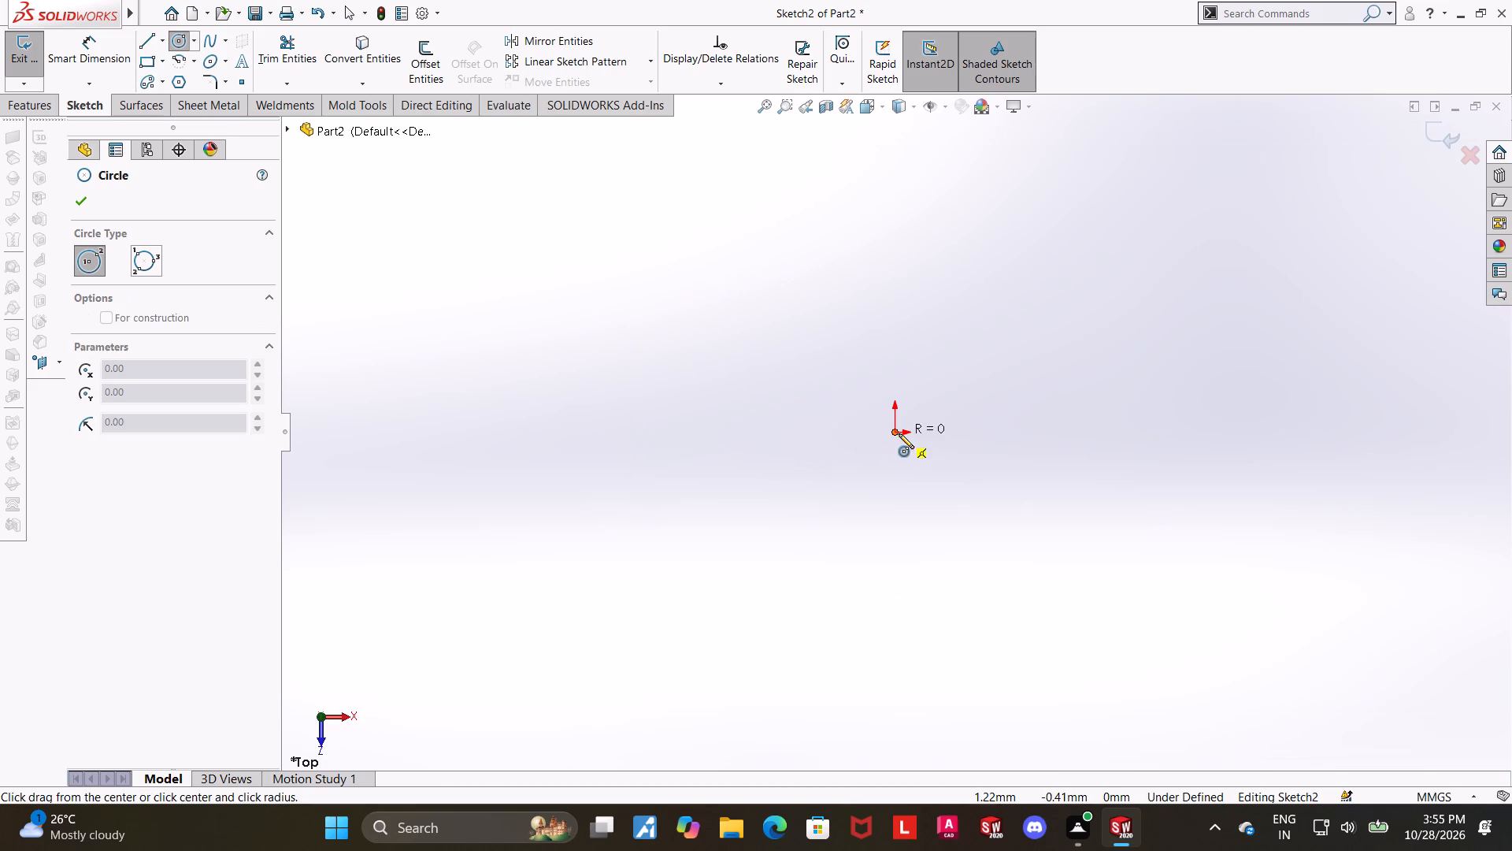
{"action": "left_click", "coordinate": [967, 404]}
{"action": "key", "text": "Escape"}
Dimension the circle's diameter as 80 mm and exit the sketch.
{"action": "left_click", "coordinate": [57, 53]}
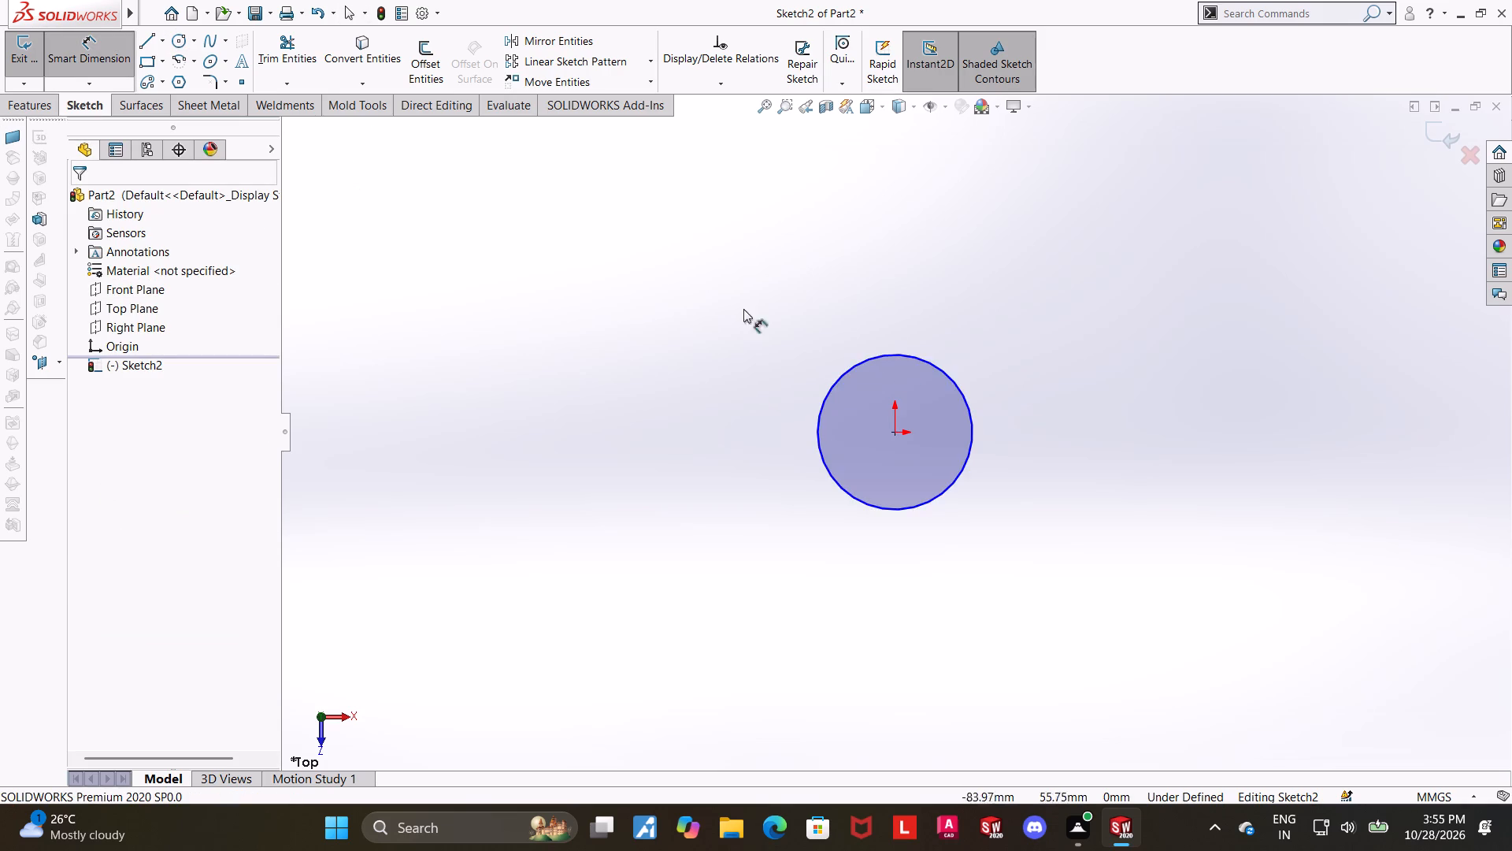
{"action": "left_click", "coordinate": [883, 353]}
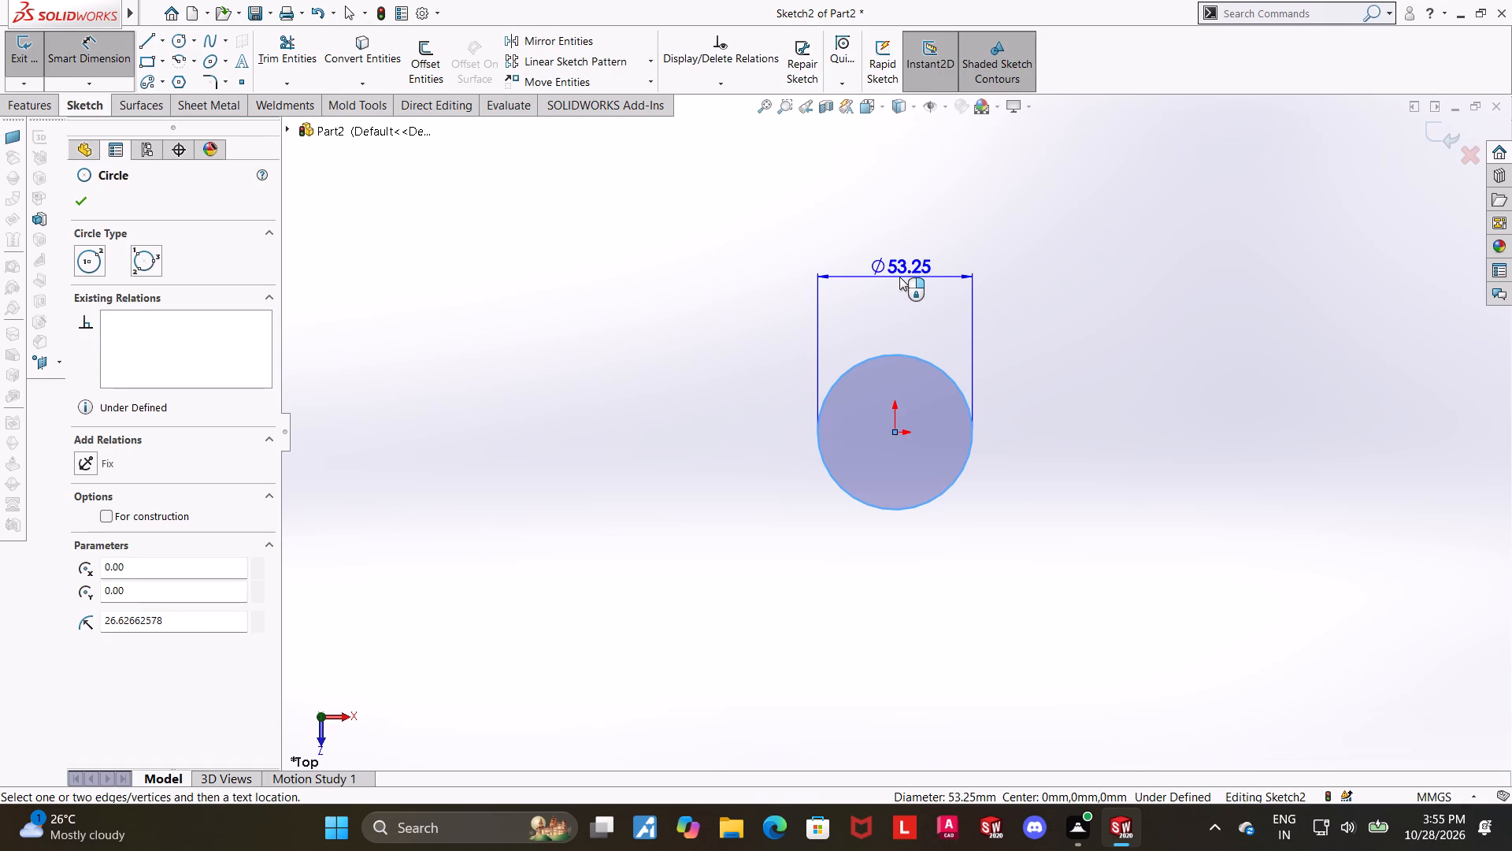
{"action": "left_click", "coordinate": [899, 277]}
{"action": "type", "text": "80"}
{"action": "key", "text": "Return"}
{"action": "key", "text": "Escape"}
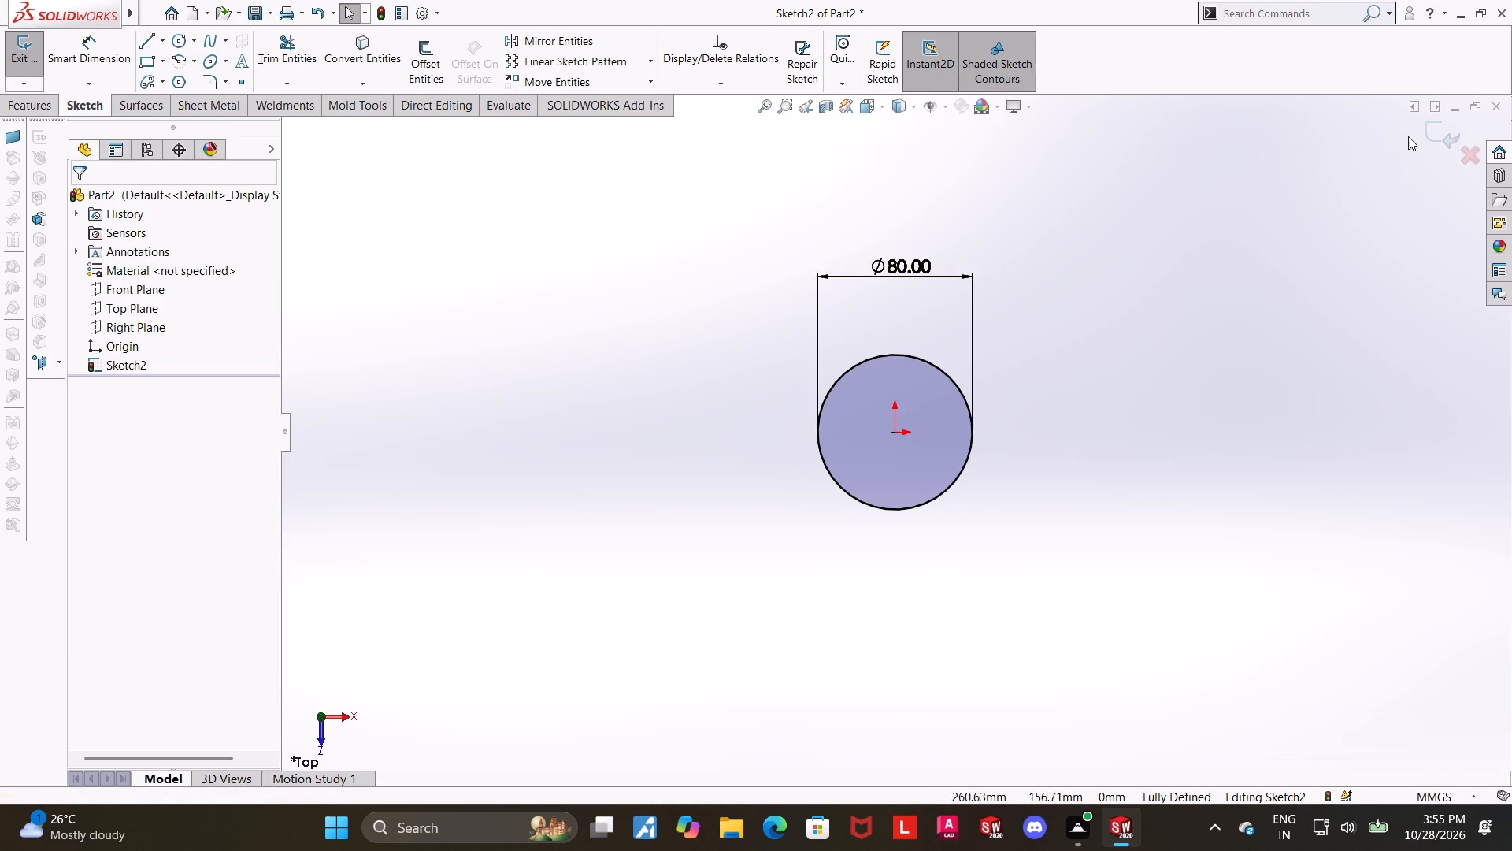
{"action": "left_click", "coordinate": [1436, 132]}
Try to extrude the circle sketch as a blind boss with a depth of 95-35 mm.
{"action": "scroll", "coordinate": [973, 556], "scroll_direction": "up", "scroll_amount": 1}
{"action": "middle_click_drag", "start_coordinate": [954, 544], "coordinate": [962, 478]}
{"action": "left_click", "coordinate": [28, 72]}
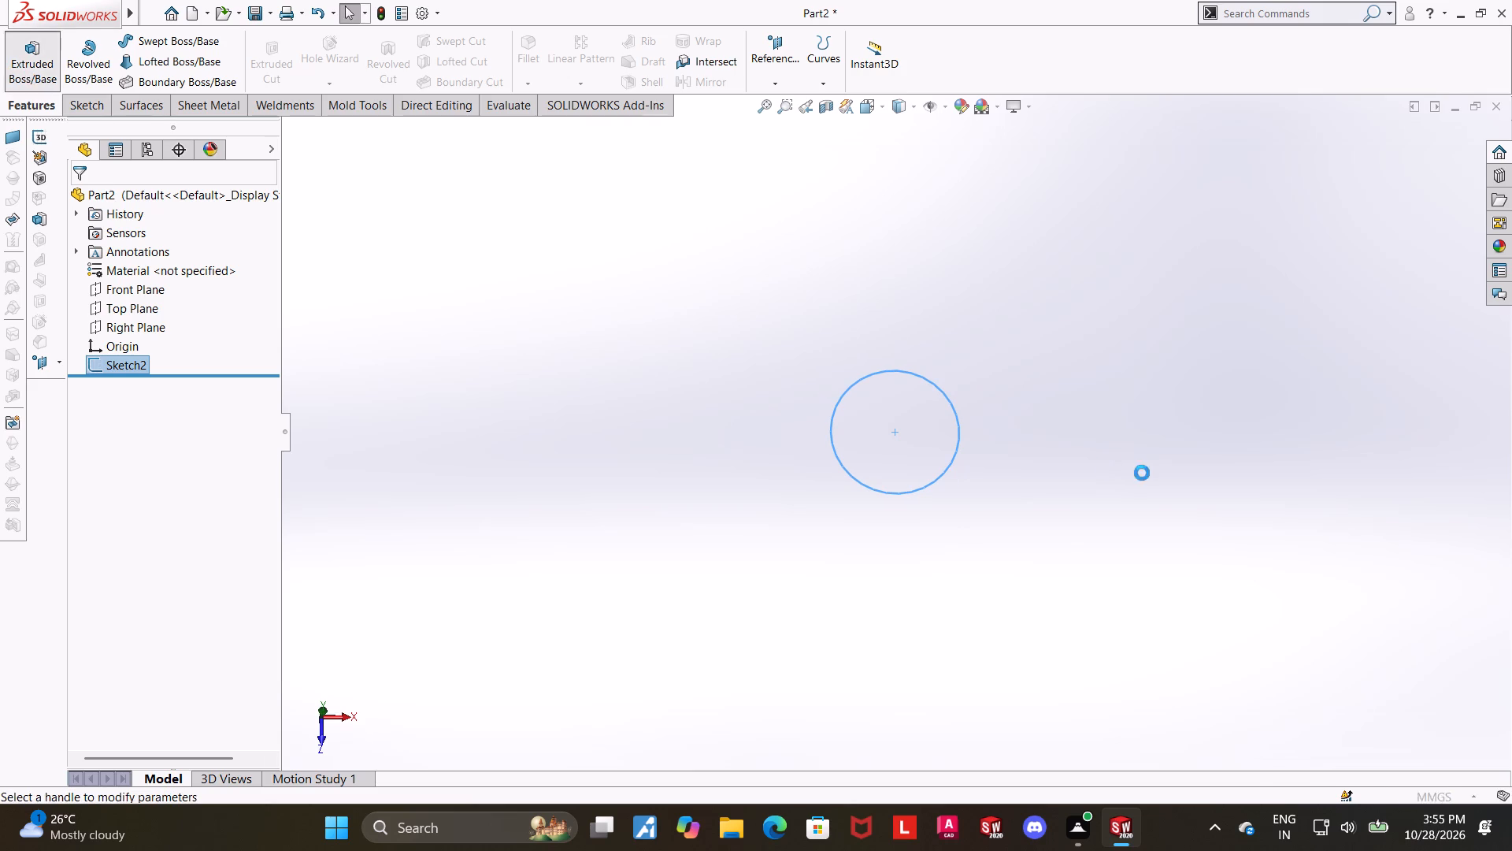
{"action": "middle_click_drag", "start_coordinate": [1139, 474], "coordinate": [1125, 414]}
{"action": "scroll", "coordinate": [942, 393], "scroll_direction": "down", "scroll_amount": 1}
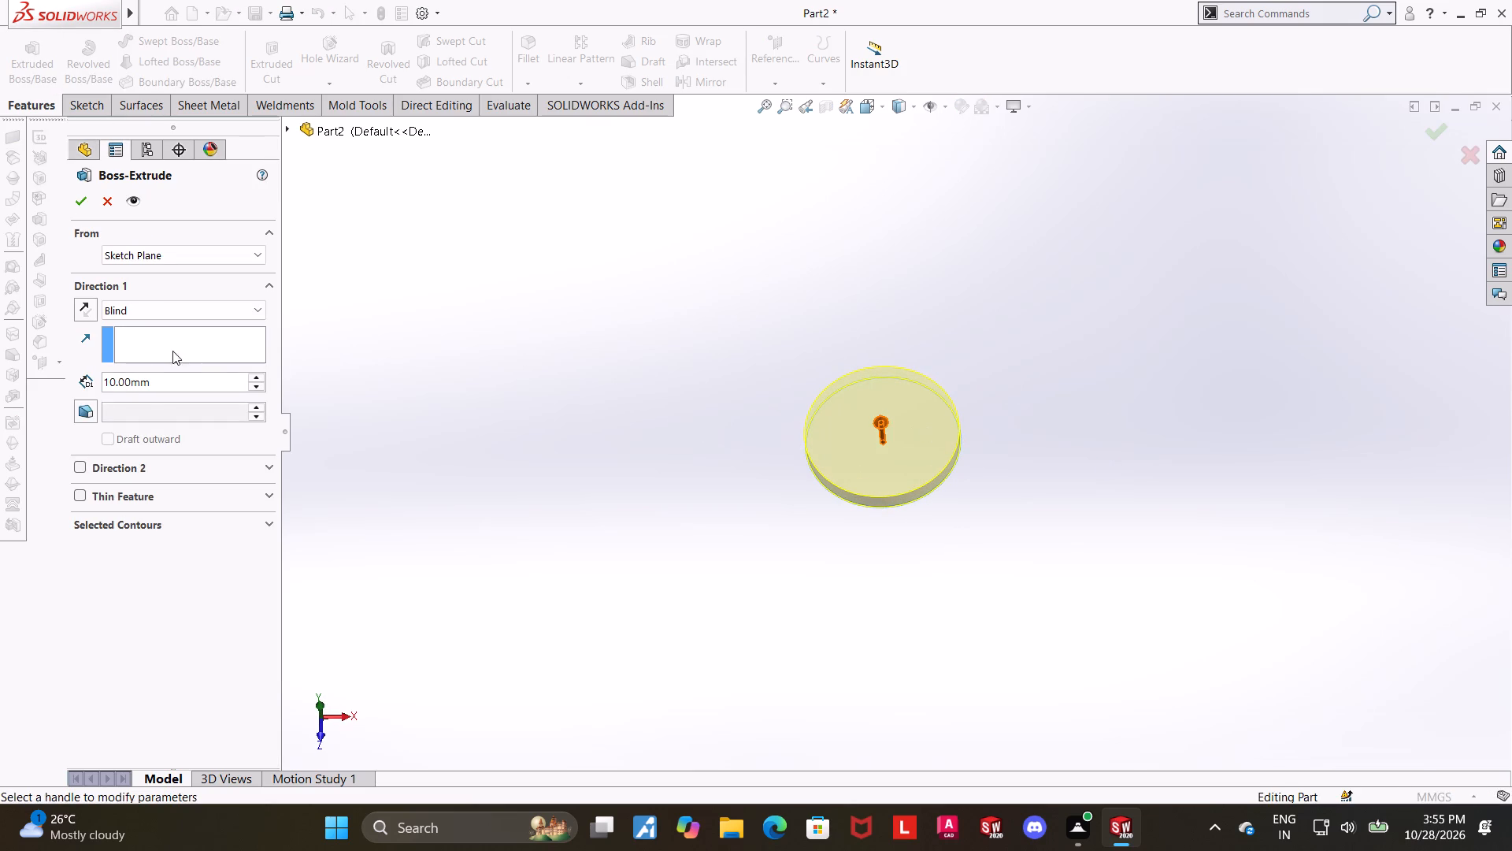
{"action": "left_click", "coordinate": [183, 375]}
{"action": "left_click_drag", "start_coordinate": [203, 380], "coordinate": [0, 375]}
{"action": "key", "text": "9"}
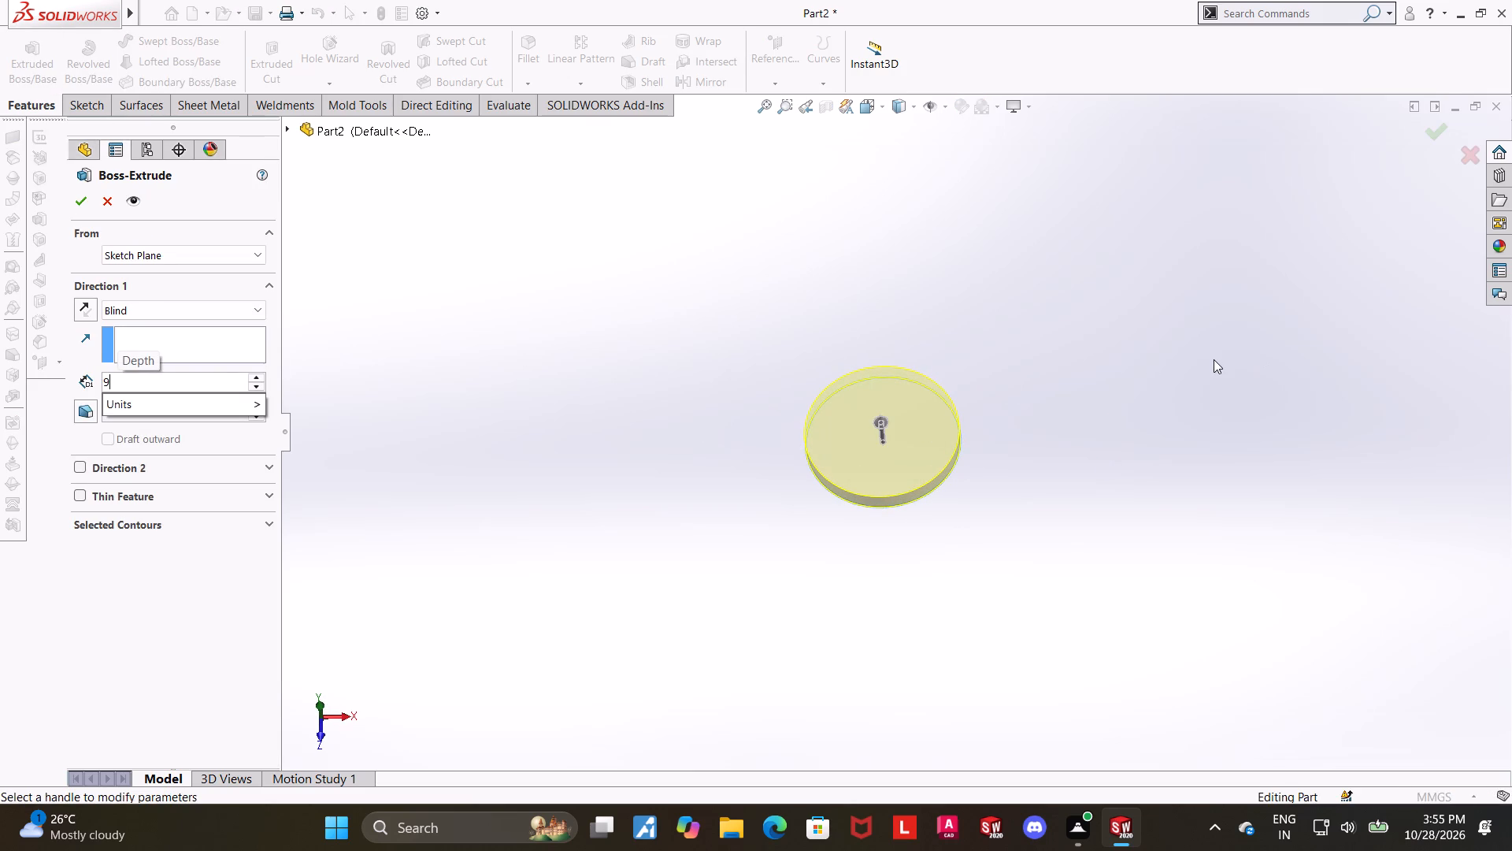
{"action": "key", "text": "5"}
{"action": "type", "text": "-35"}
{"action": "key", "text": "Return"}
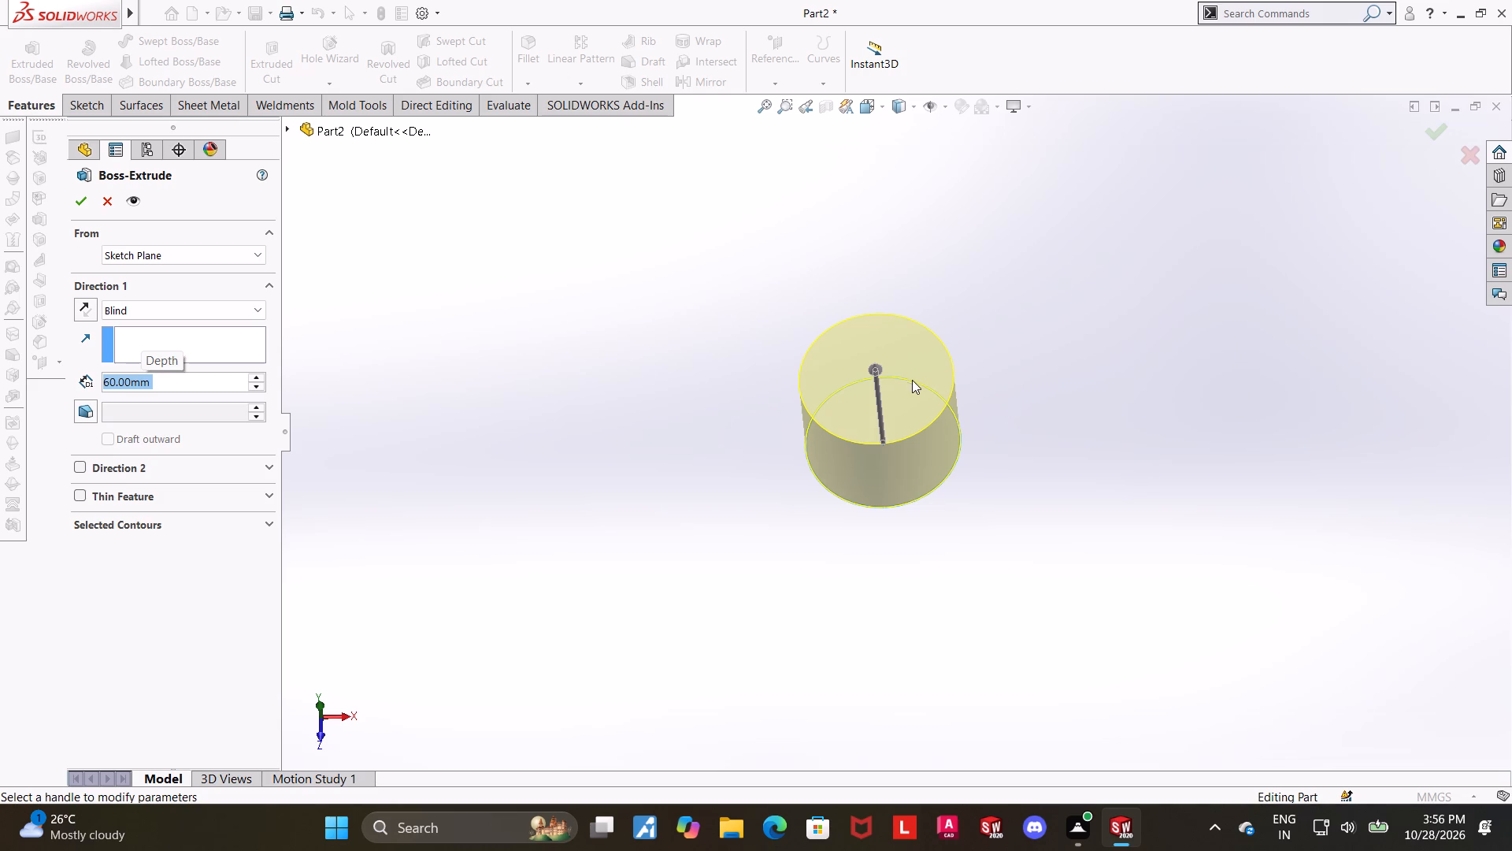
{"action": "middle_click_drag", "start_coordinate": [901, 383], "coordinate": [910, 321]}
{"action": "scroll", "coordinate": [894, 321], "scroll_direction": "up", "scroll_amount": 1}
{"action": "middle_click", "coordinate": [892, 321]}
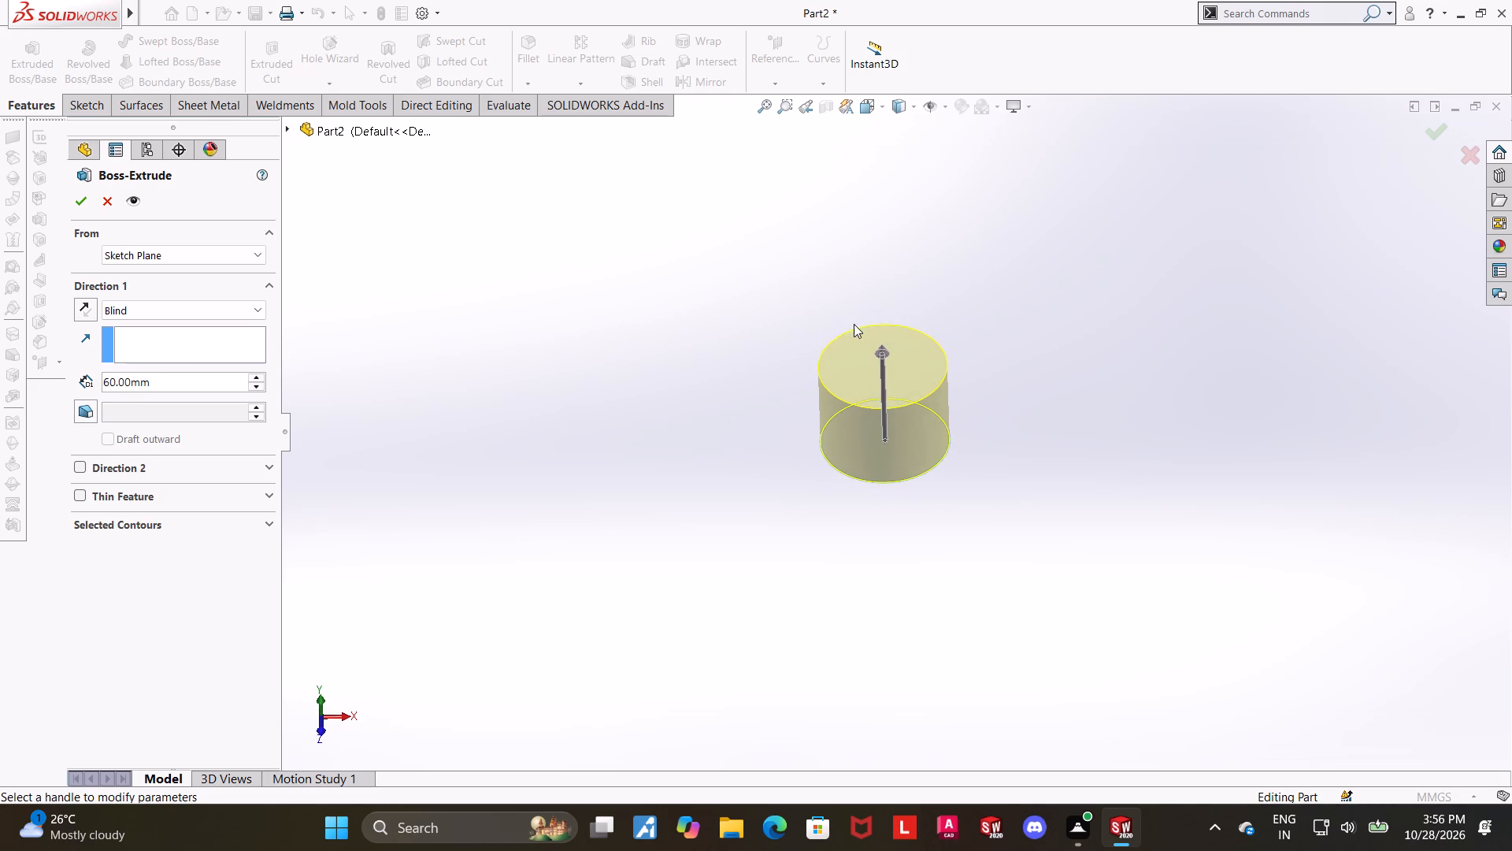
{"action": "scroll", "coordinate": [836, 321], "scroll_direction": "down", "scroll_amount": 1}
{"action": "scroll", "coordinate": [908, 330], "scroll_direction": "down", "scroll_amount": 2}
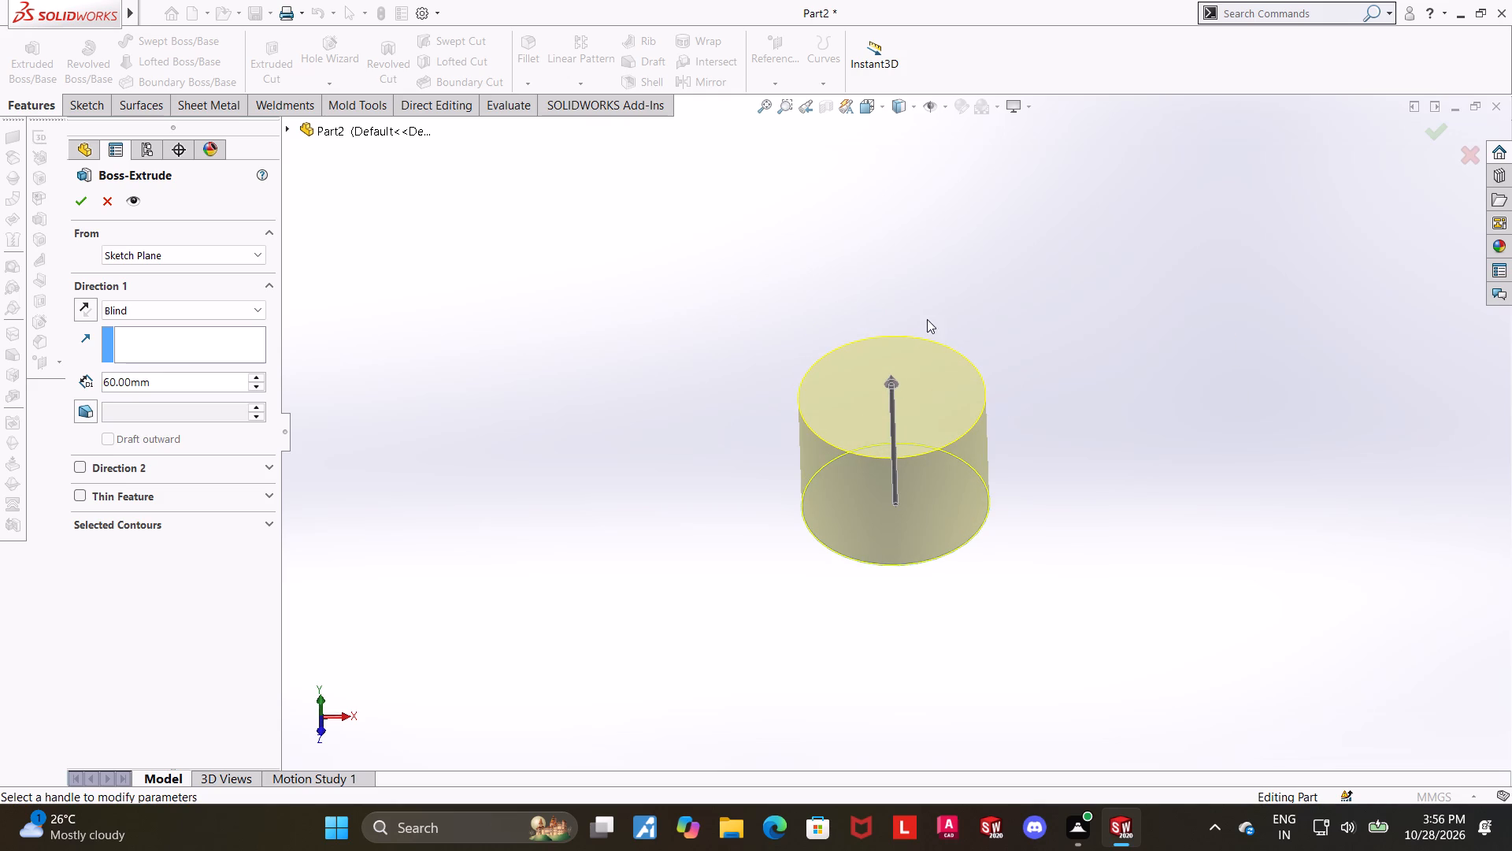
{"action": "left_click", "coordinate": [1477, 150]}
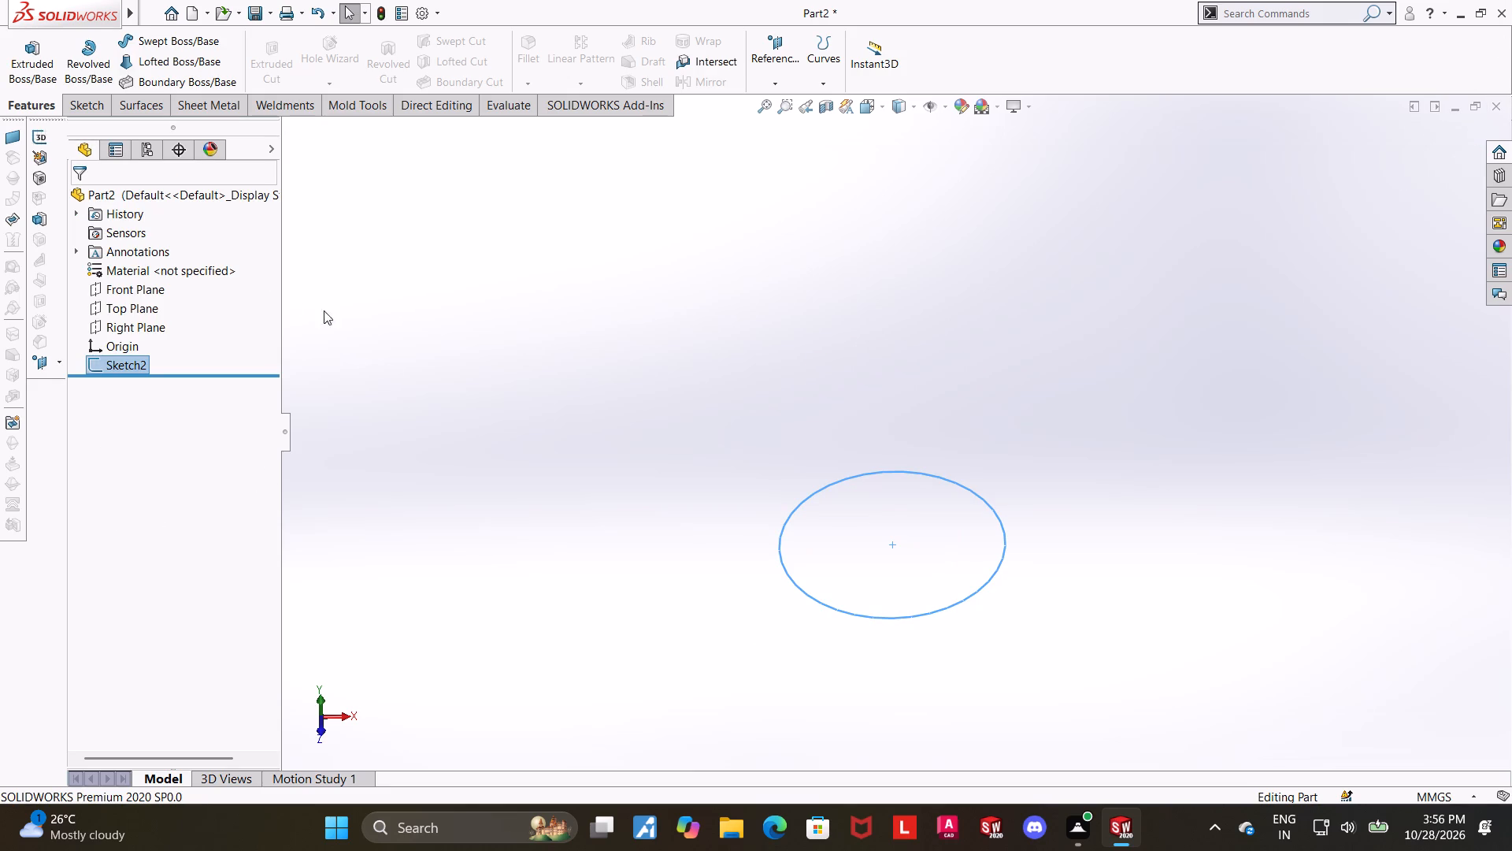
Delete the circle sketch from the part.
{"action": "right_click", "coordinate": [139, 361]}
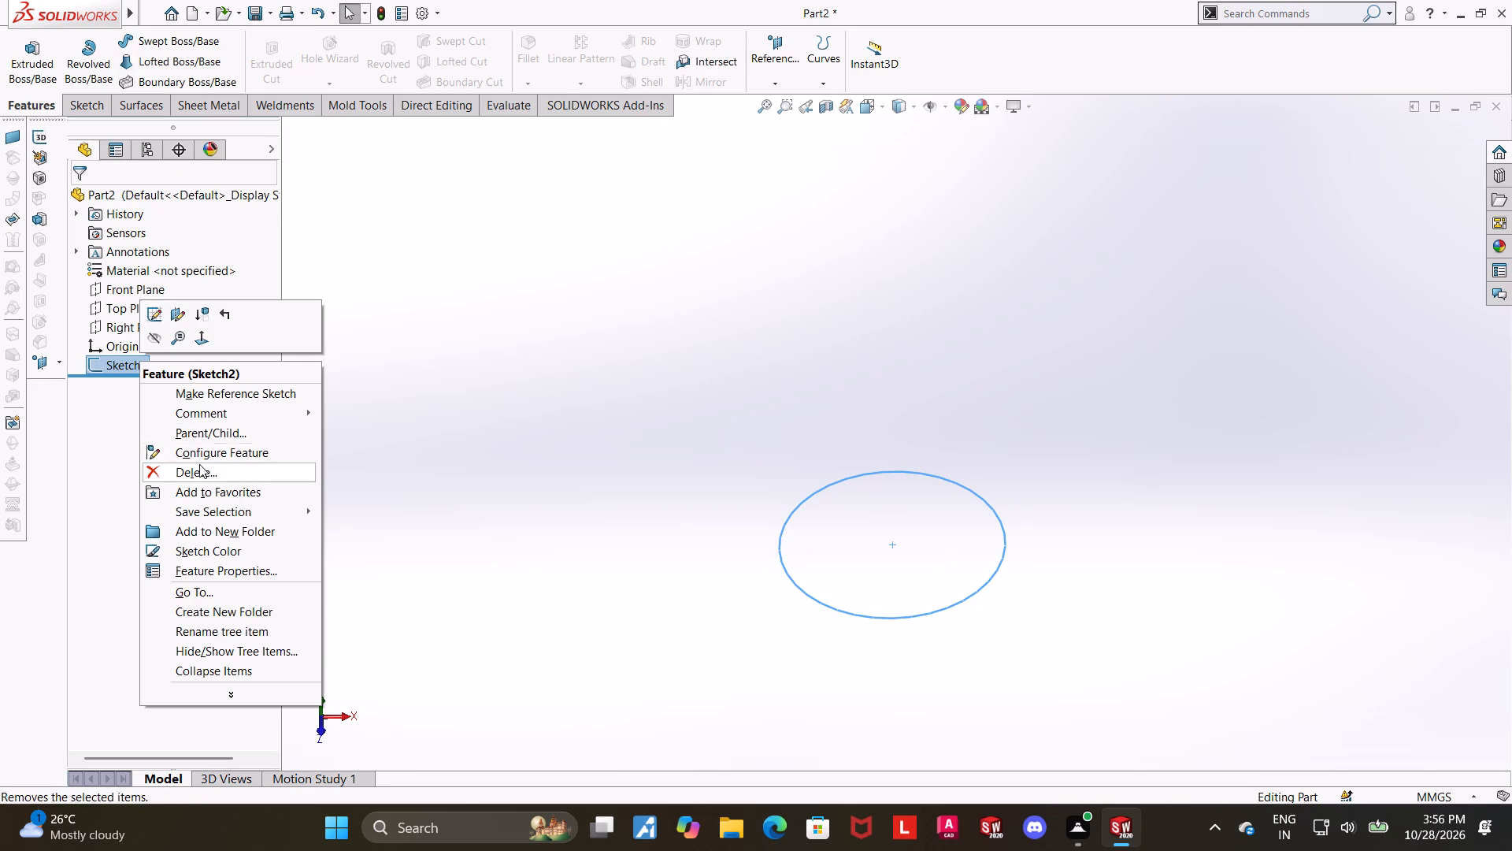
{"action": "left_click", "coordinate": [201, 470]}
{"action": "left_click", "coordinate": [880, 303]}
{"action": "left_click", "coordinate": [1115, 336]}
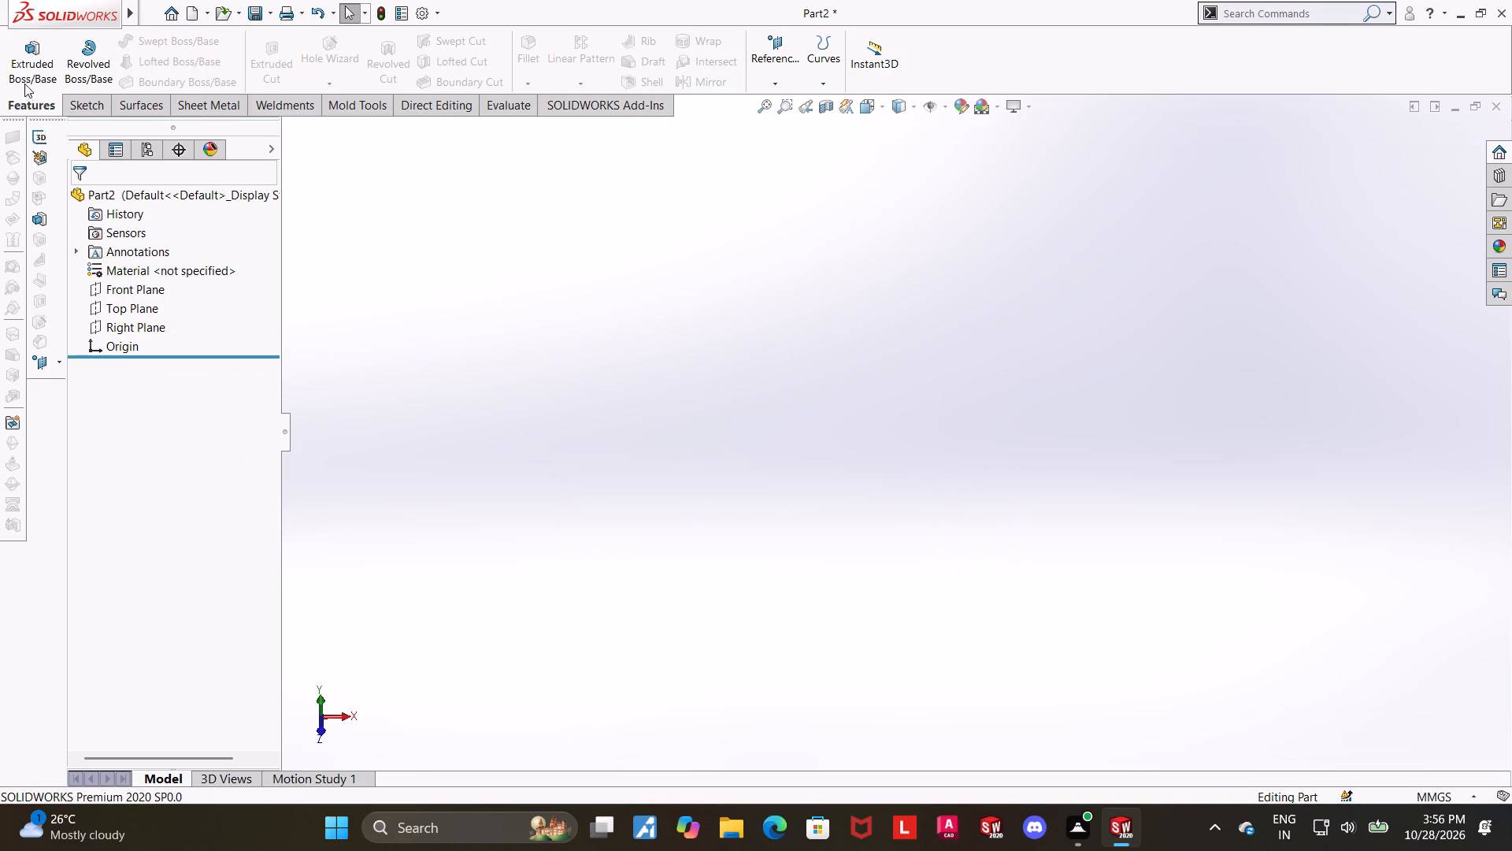
Sketch a closed stepped line profile from the origin on the Front Plane, about 68.5 mm wide at the top and 47 mm at the base.
{"action": "left_click", "coordinate": [132, 292]}
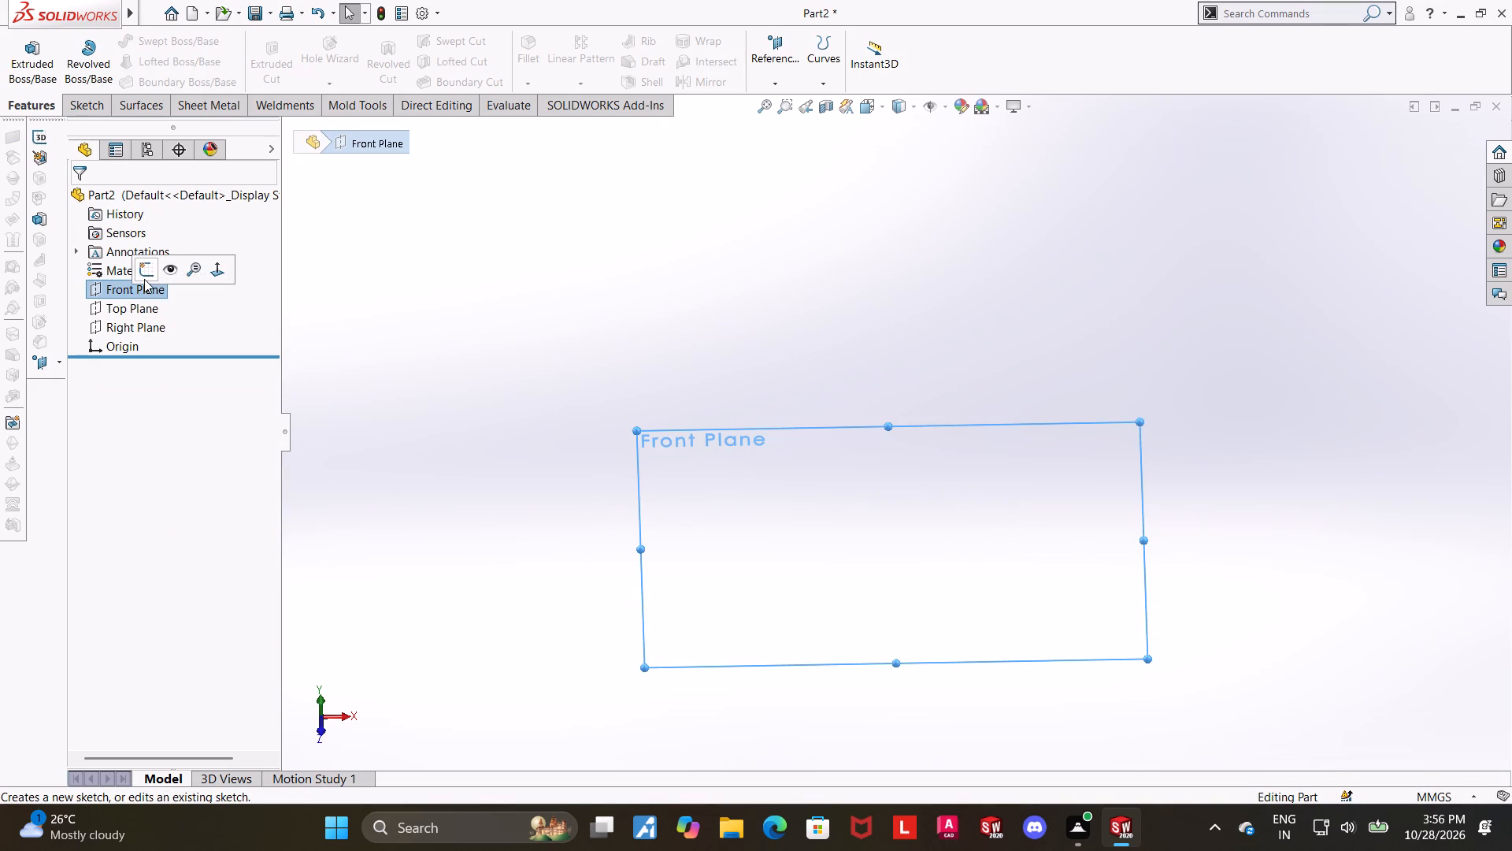
{"action": "left_click", "coordinate": [144, 279]}
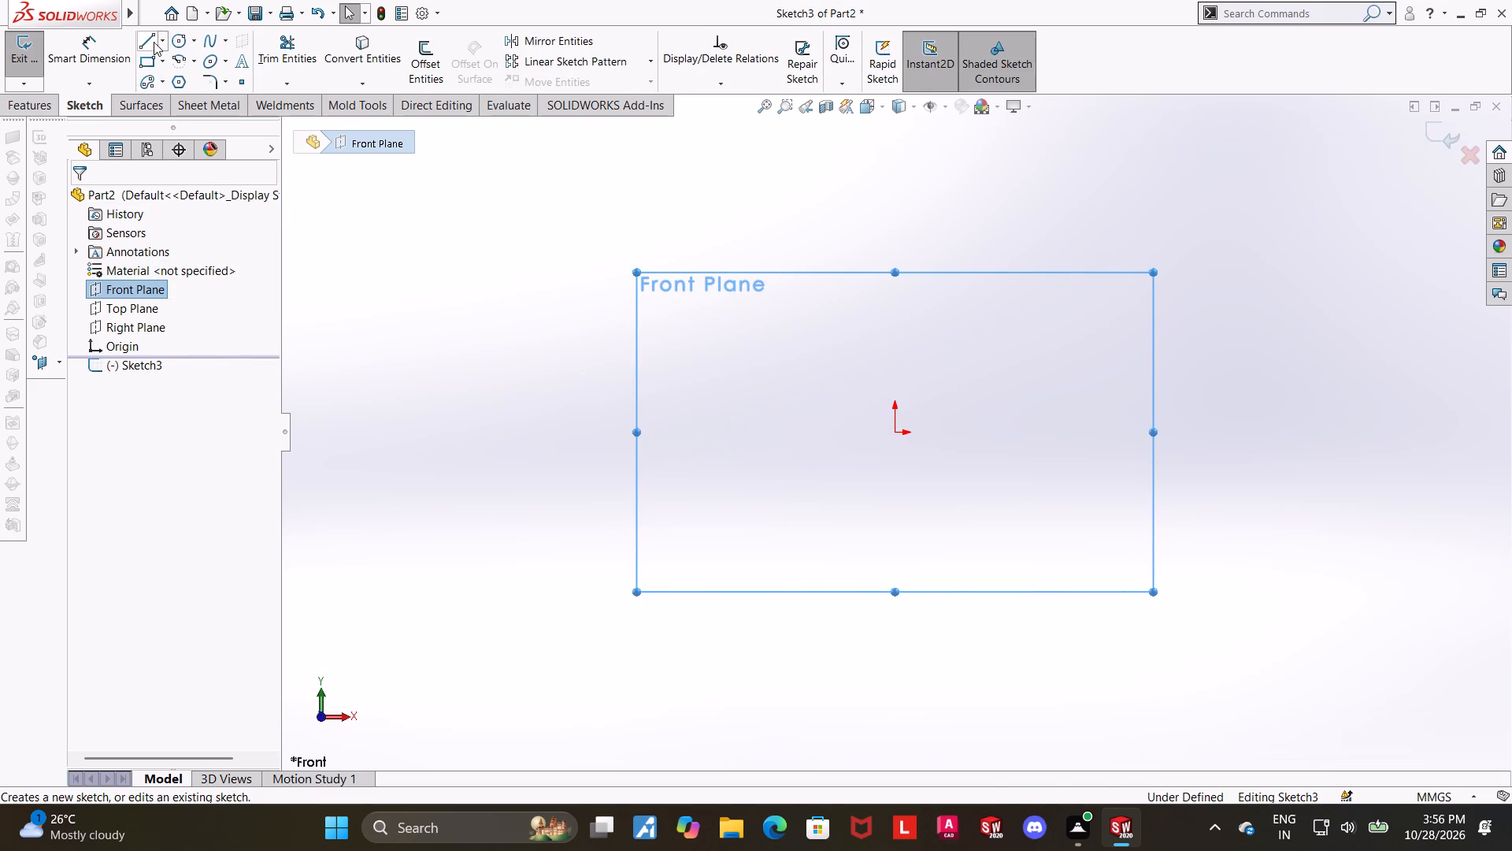
{"action": "left_click", "coordinate": [154, 42]}
{"action": "left_click", "coordinate": [897, 432]}
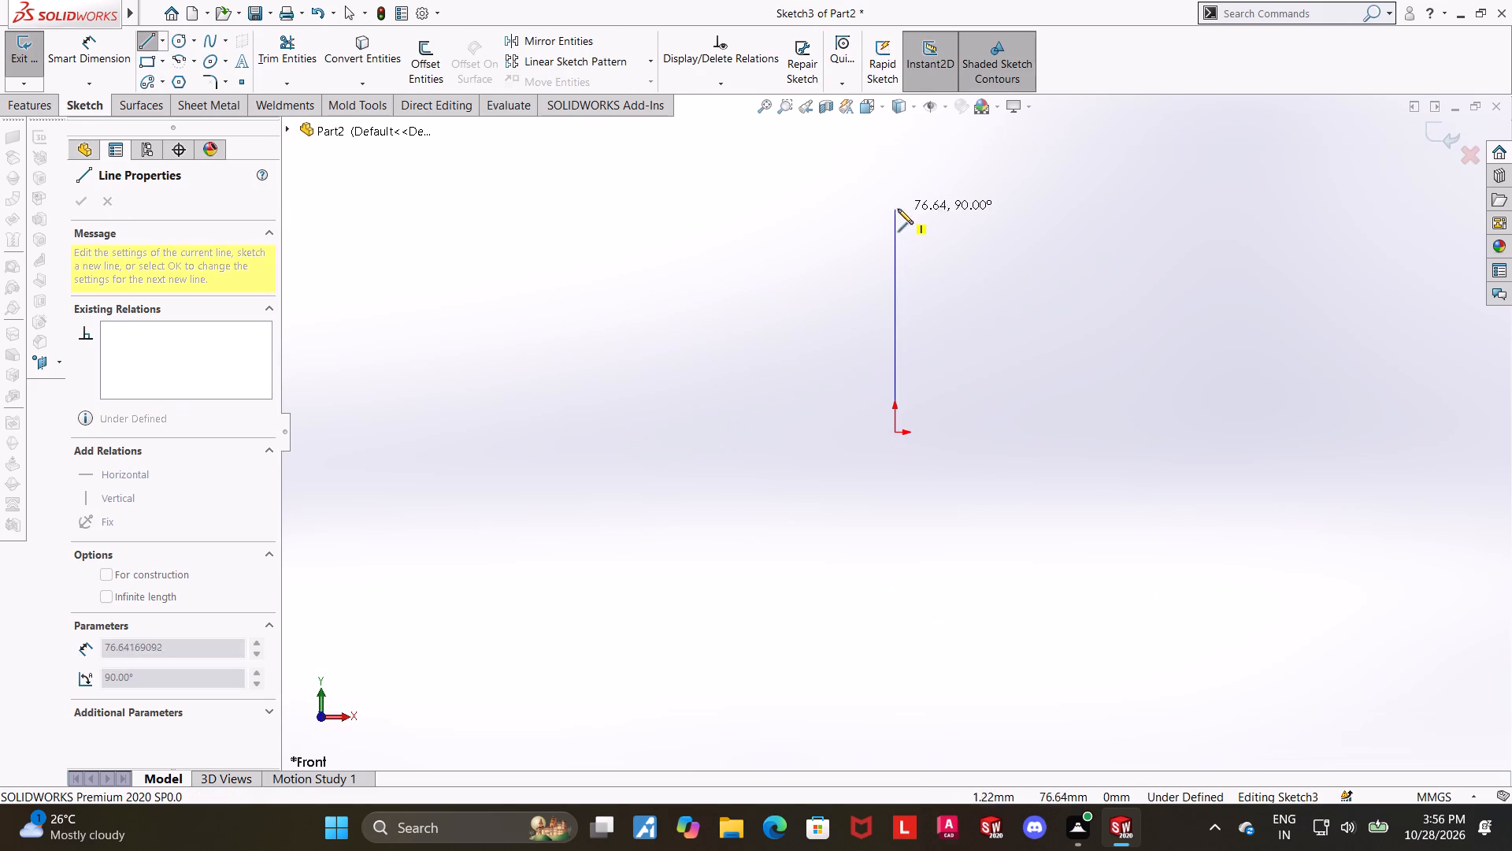
{"action": "left_click", "coordinate": [895, 197]}
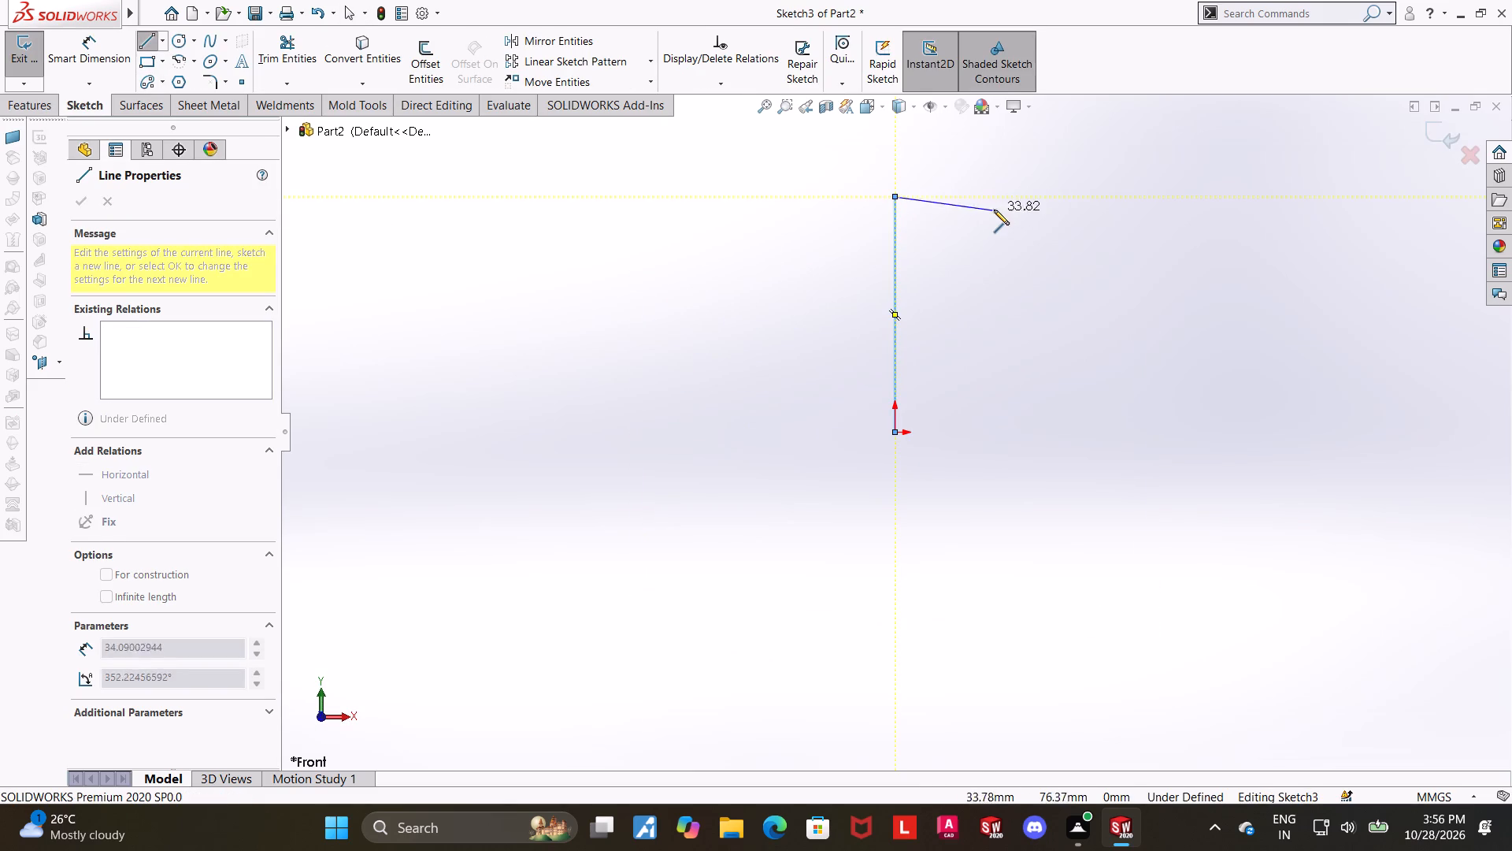
{"action": "left_click", "coordinate": [1094, 199]}
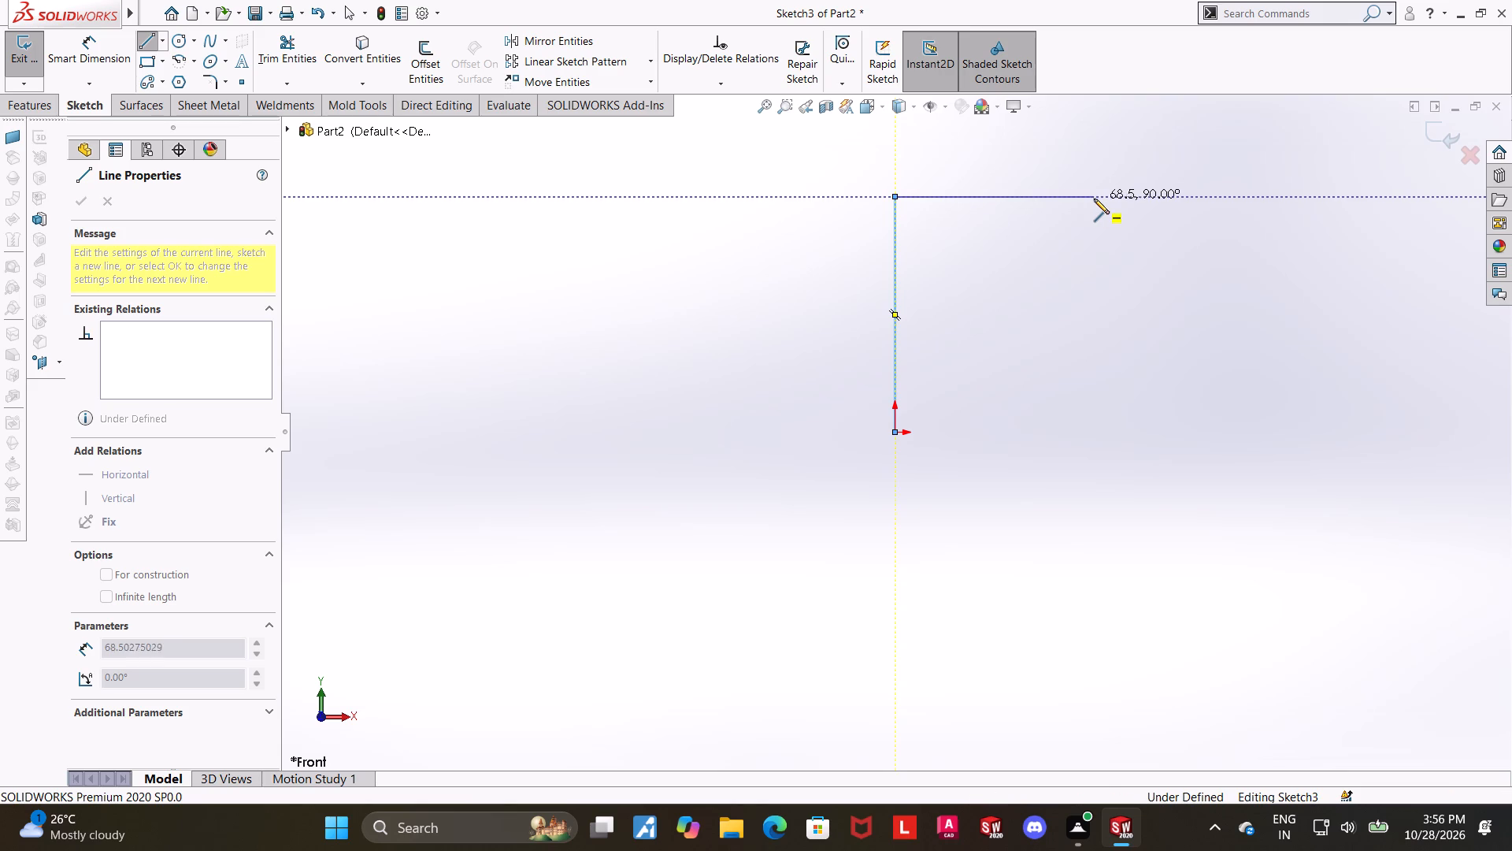
{"action": "left_click", "coordinate": [1095, 236]}
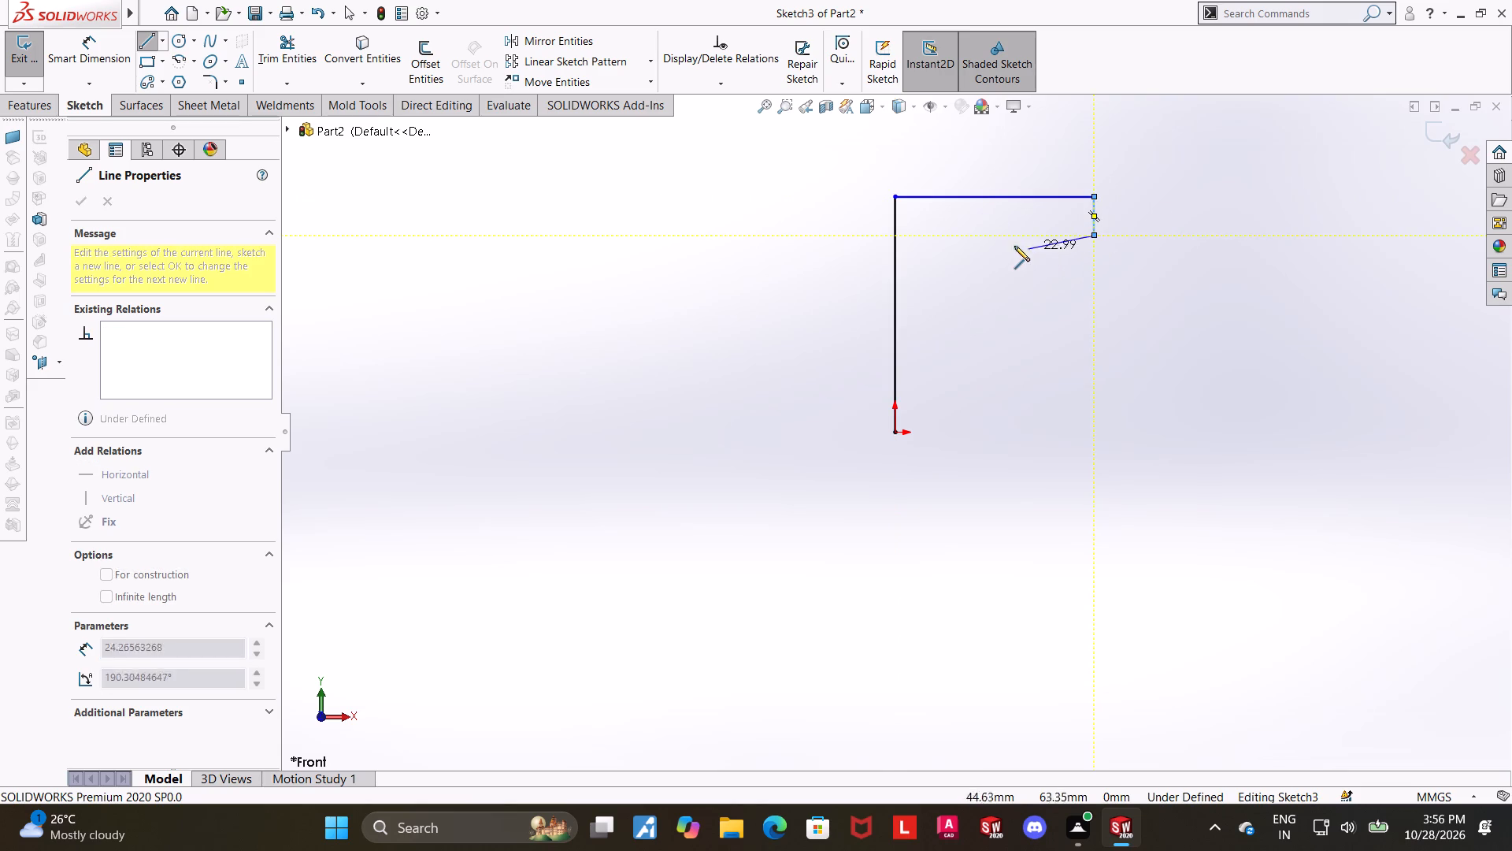
{"action": "left_click", "coordinate": [993, 235]}
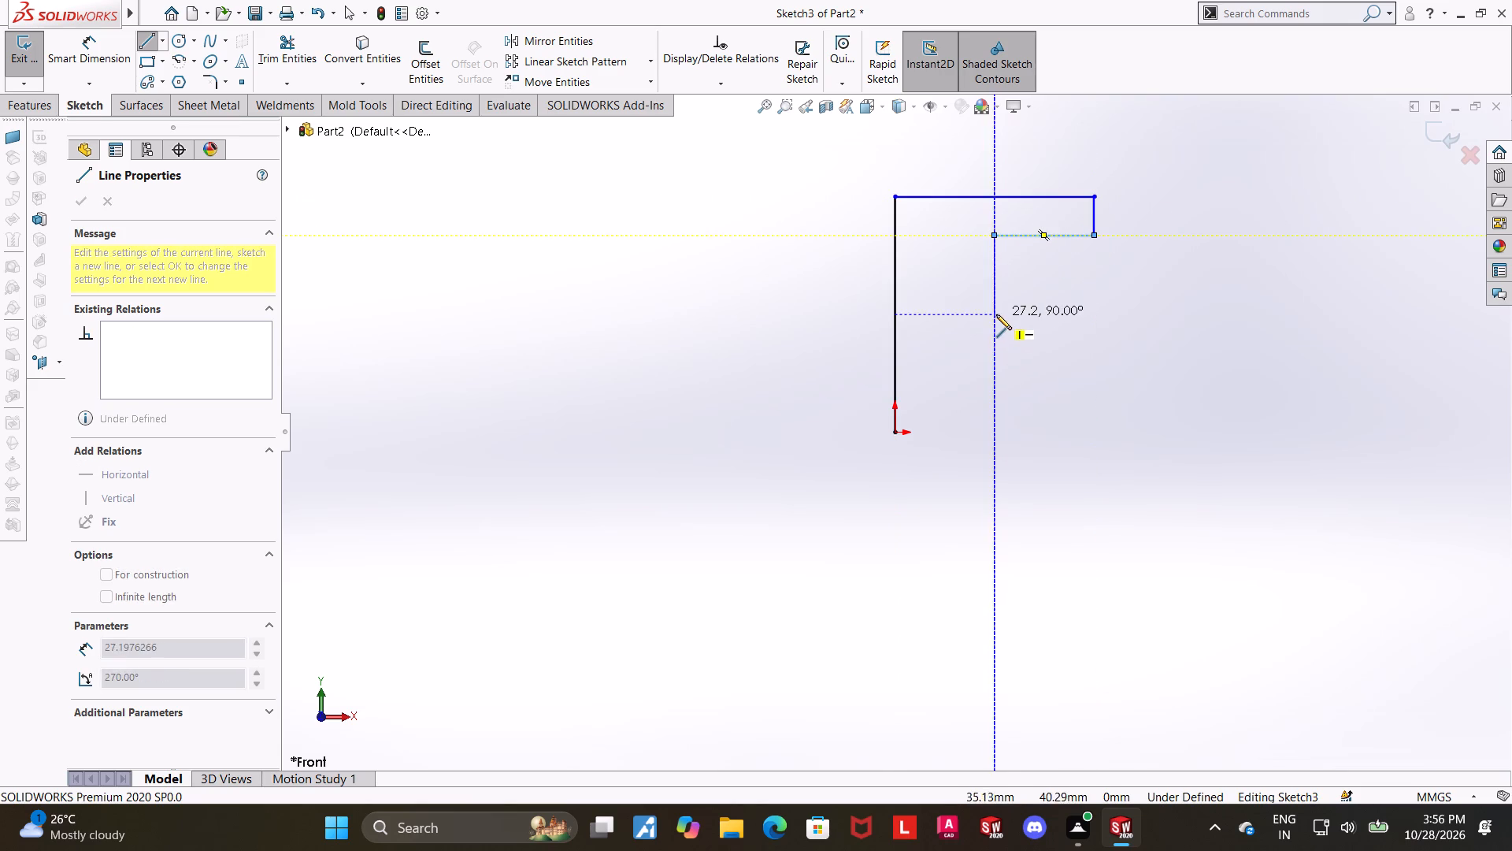
{"action": "left_click", "coordinate": [996, 314]}
{"action": "left_click", "coordinate": [1032, 314]}
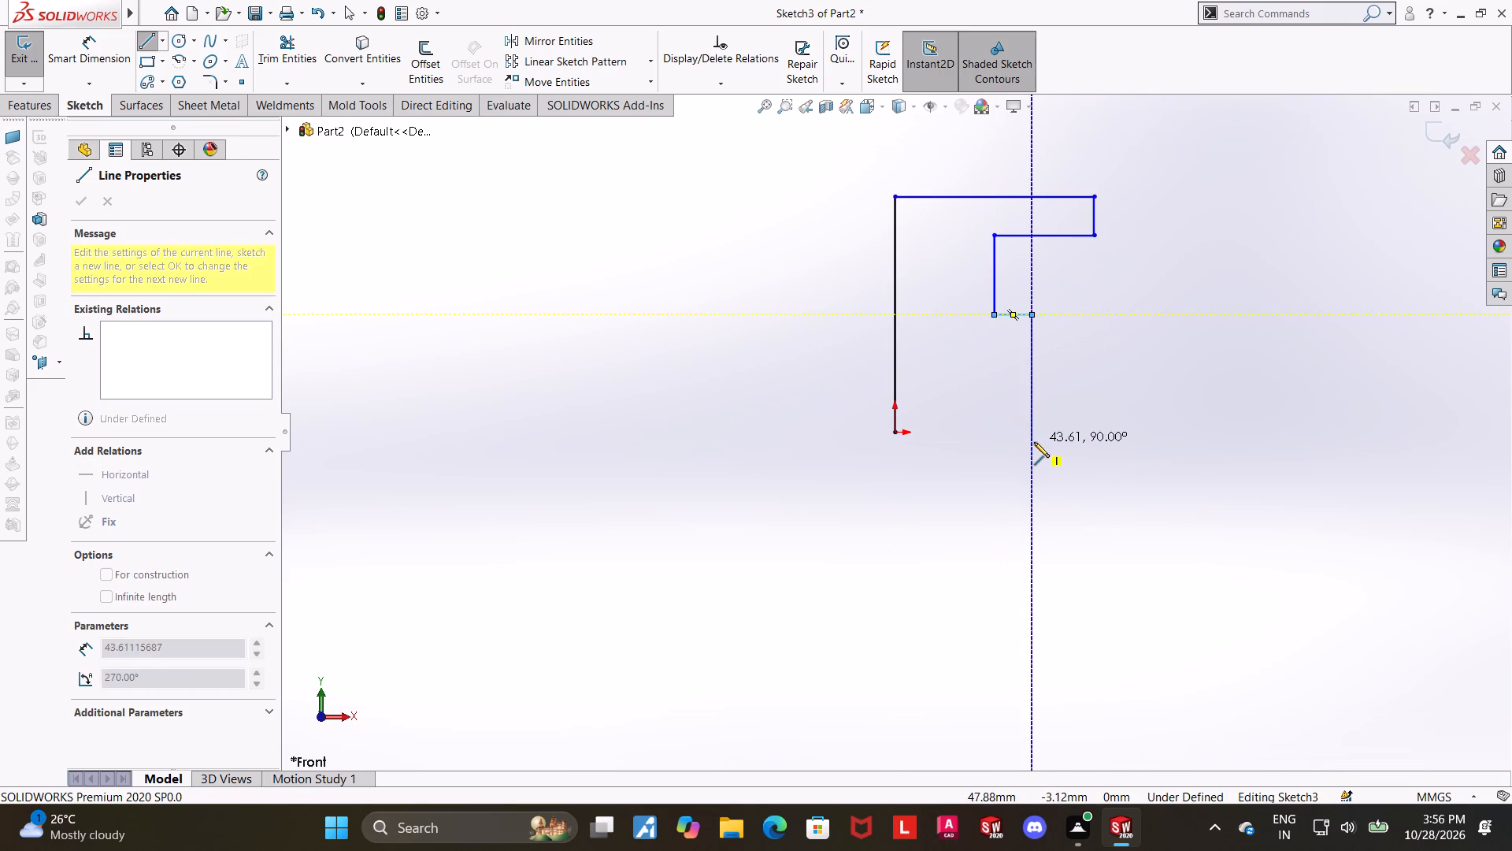
{"action": "left_click", "coordinate": [1036, 433]}
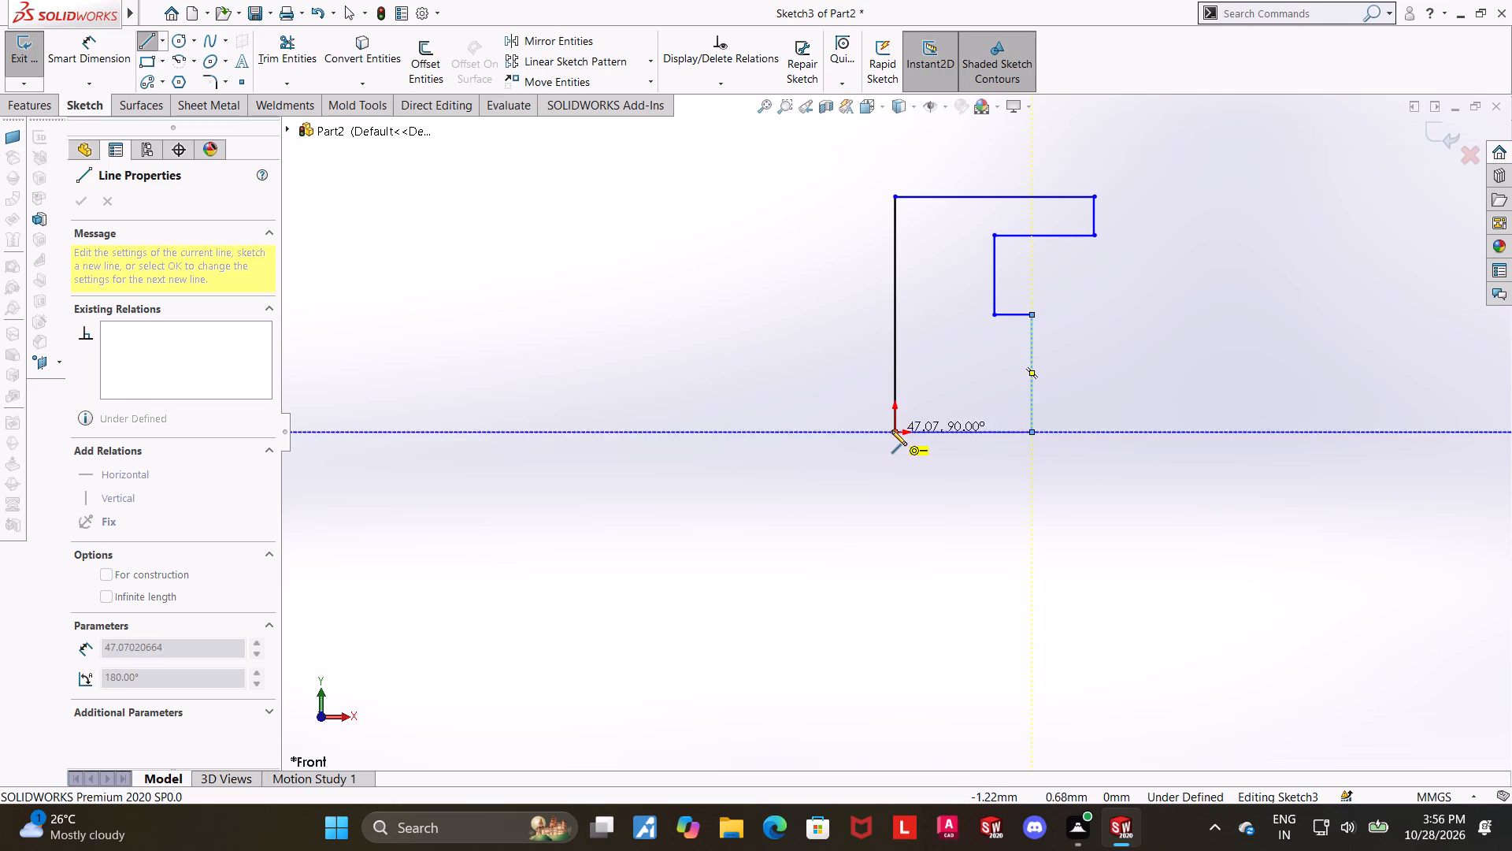
{"action": "left_click", "coordinate": [891, 430]}
{"action": "key", "text": "Escape"}
{"action": "key", "text": "Escape"}
Dimension the width of the profile's base section, between its two outer vertical lines, as 40 mm.
{"action": "left_click", "coordinate": [62, 57]}
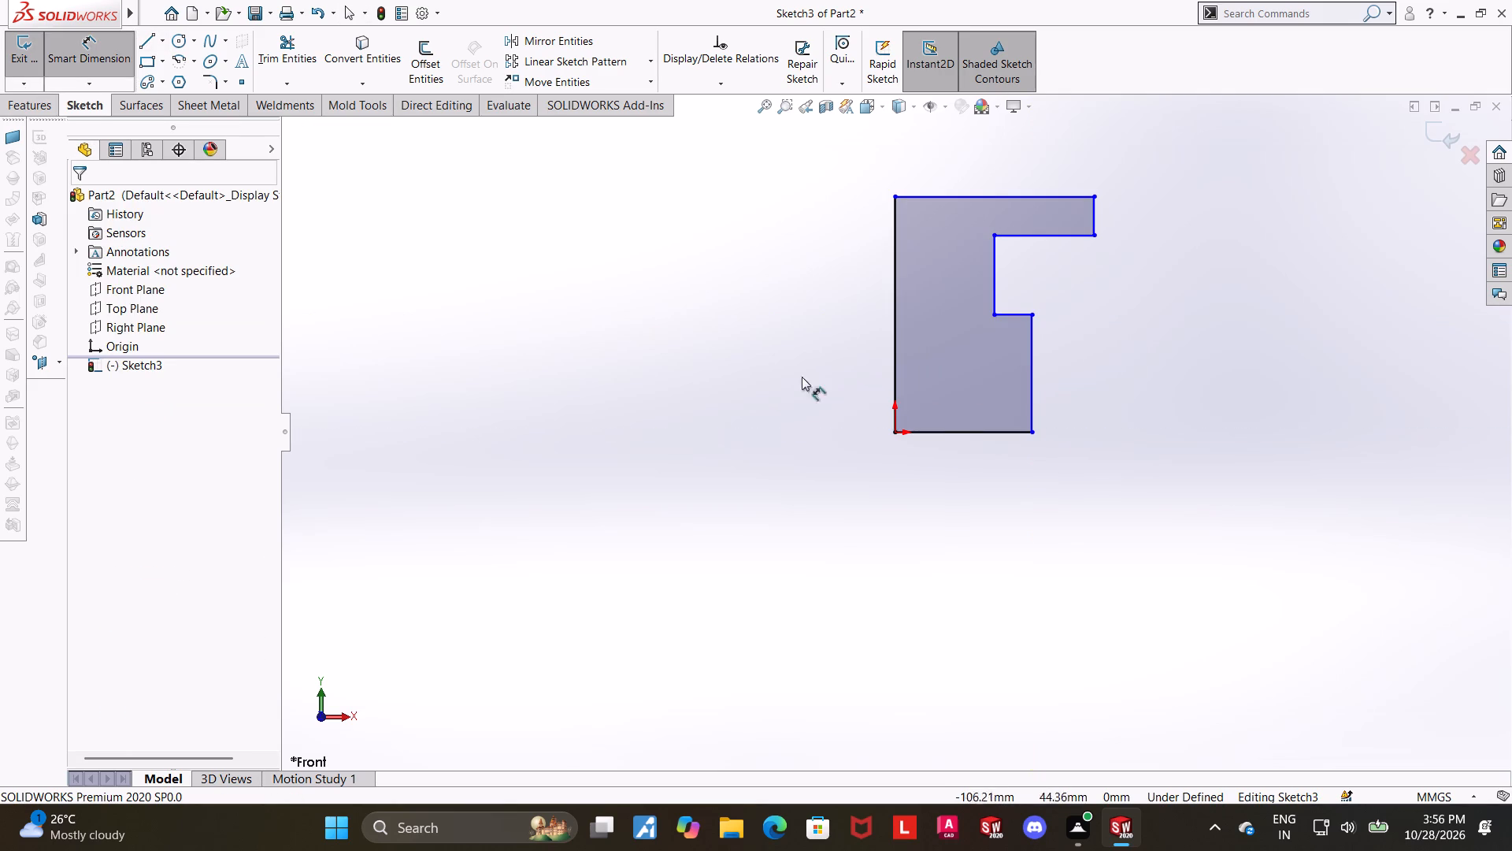
{"action": "scroll", "coordinate": [882, 409], "scroll_direction": "up", "scroll_amount": 1}
{"action": "scroll", "coordinate": [849, 394], "scroll_direction": "down", "scroll_amount": 2}
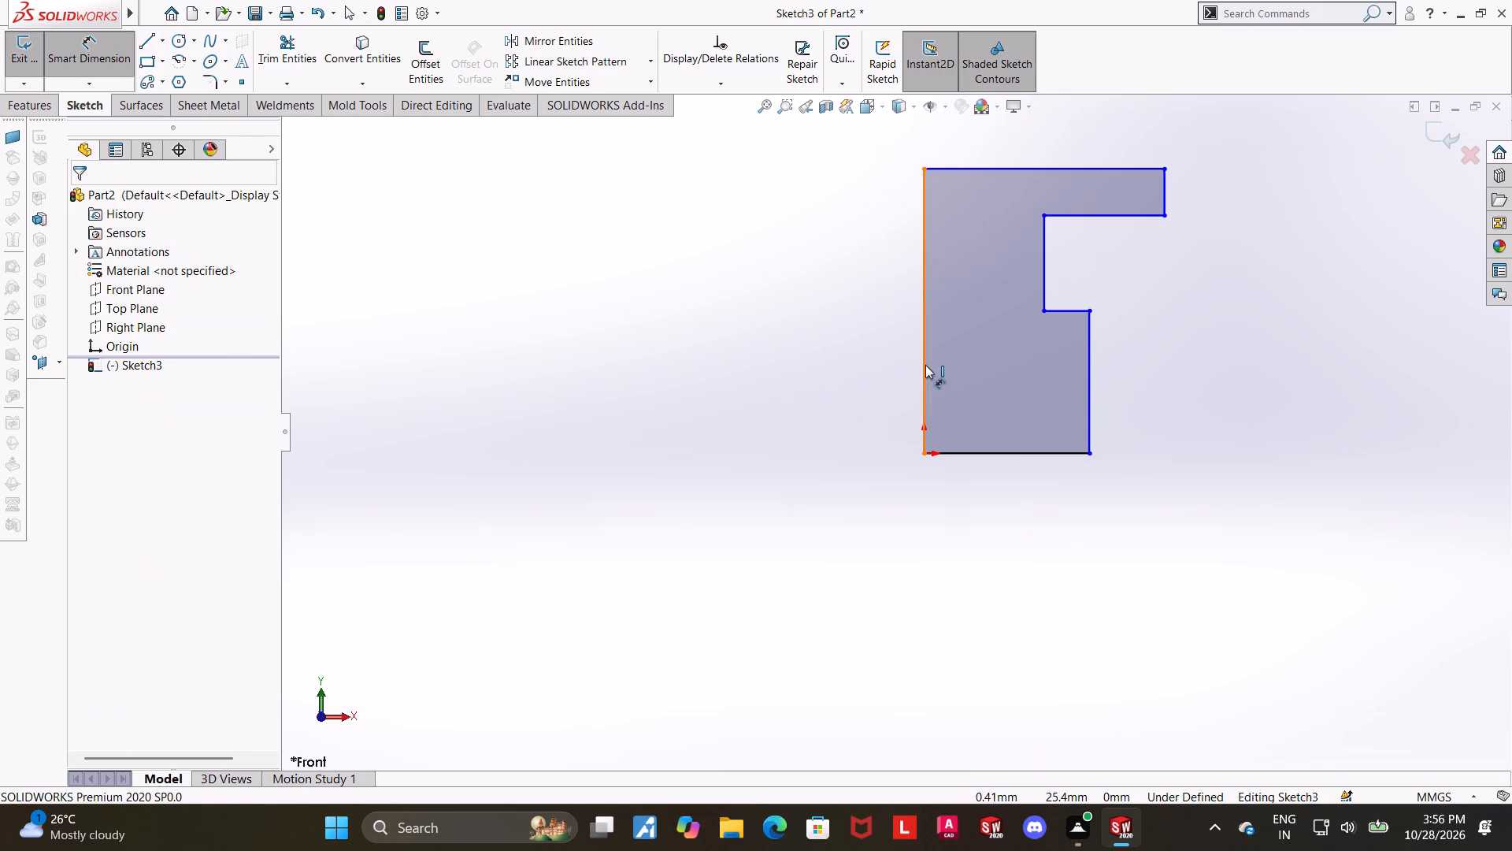
{"action": "left_click", "coordinate": [925, 365]}
{"action": "left_click", "coordinate": [1089, 376]}
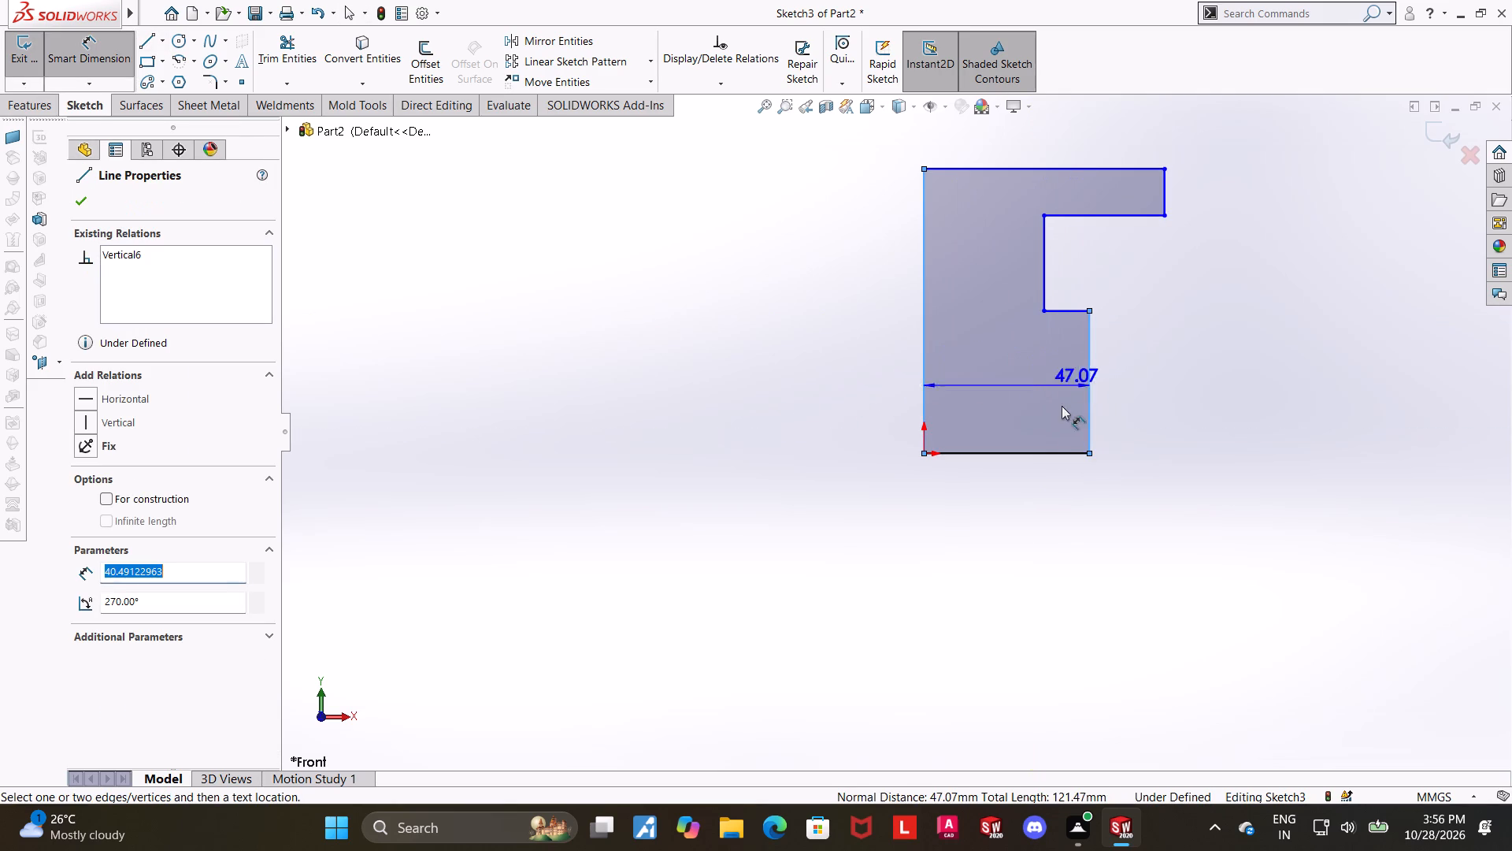
{"action": "left_click", "coordinate": [1051, 522]}
{"action": "type", "text": "40"}
{"action": "key", "text": "Return"}
{"action": "key", "text": "Escape"}
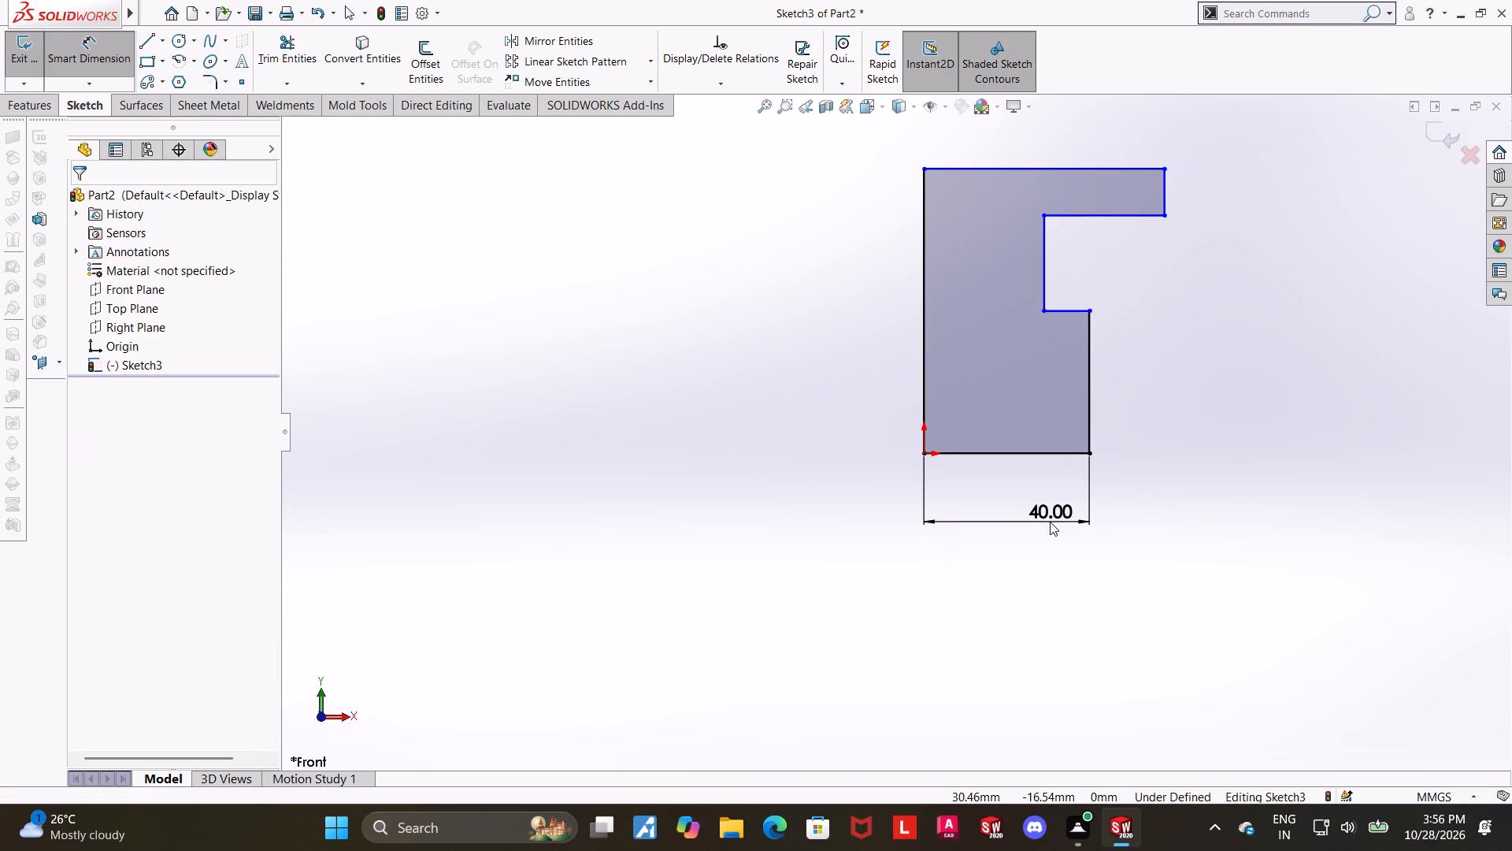
Dimension the width of the recessed neck, from the long vertical line to the neck line, as 65/2 mm.
{"action": "left_click", "coordinate": [73, 55]}
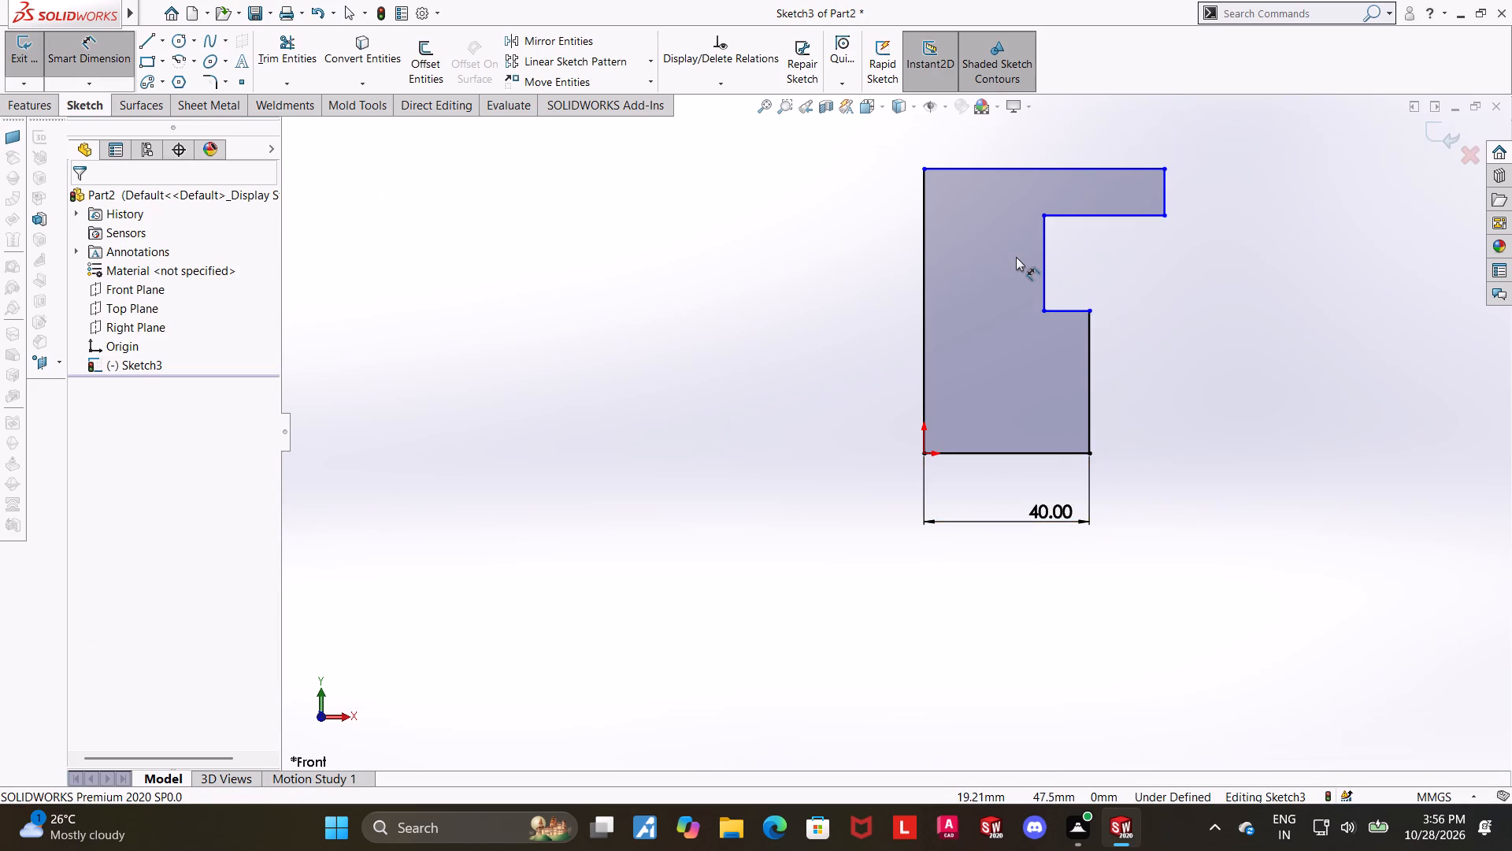
{"action": "scroll", "coordinate": [1016, 257], "scroll_direction": "down", "scroll_amount": 1}
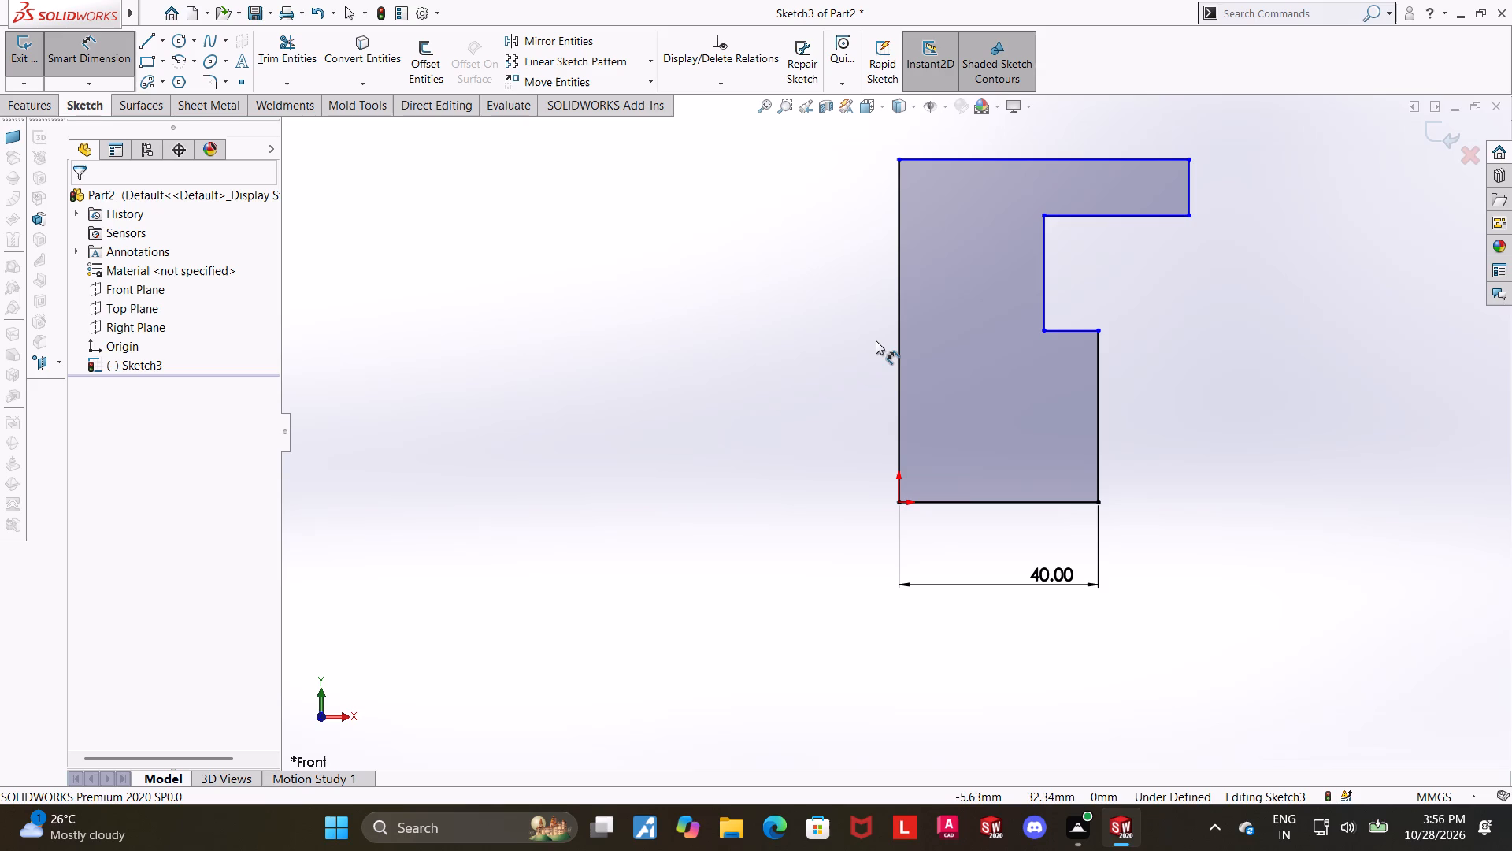
{"action": "left_click", "coordinate": [1044, 302]}
{"action": "left_click", "coordinate": [901, 291]}
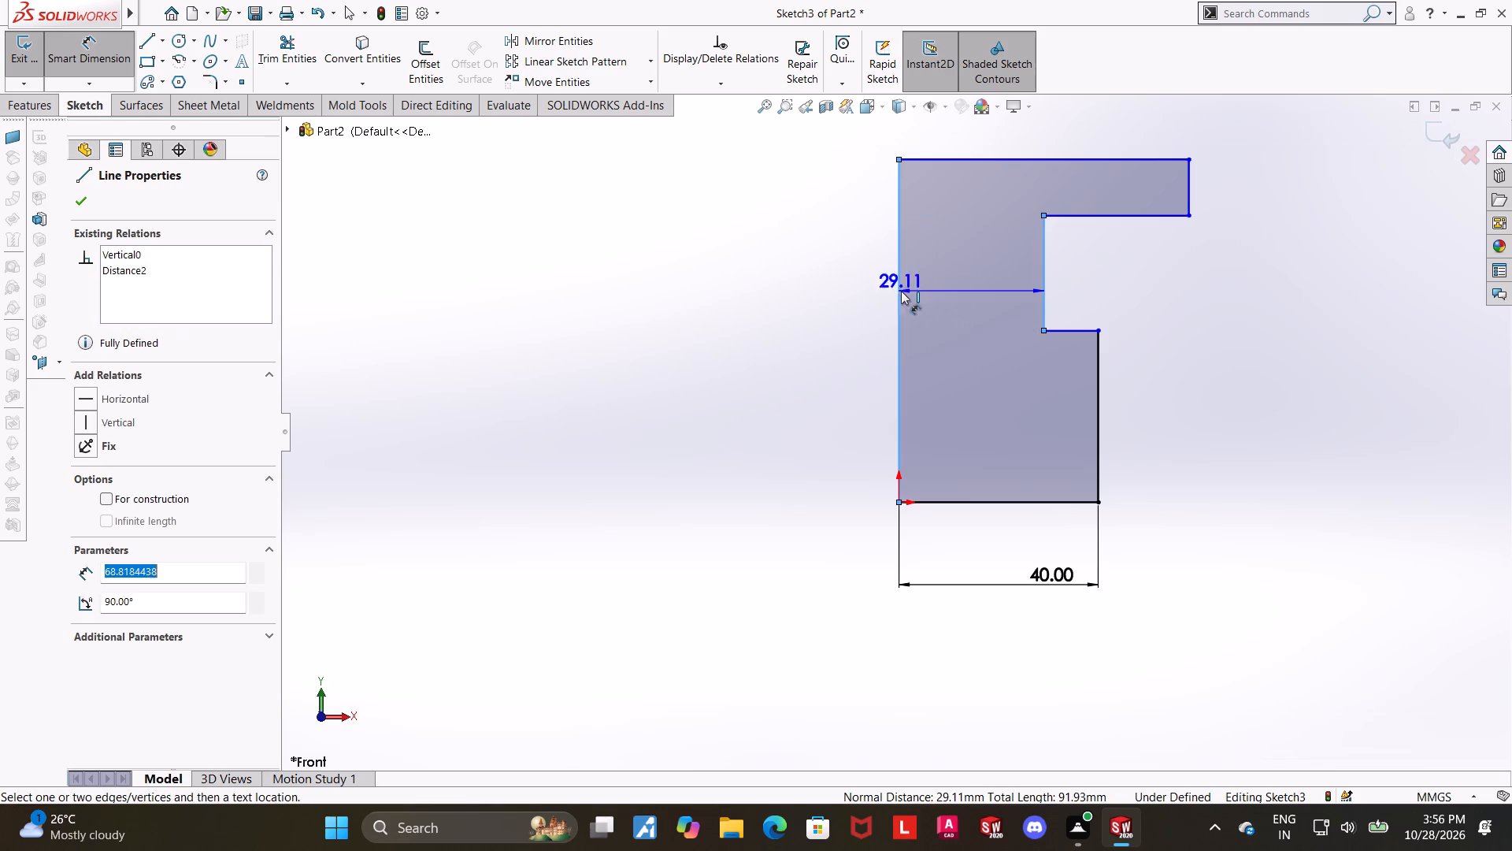
{"action": "left_click", "coordinate": [946, 295]}
{"action": "type", "text": "65/2"}
{"action": "key", "text": "Return"}
{"action": "key", "text": "Escape"}
Dimension the width of the top flange, from the long vertical line to its outer vertical line, as 50 mm.
{"action": "left_click", "coordinate": [80, 62]}
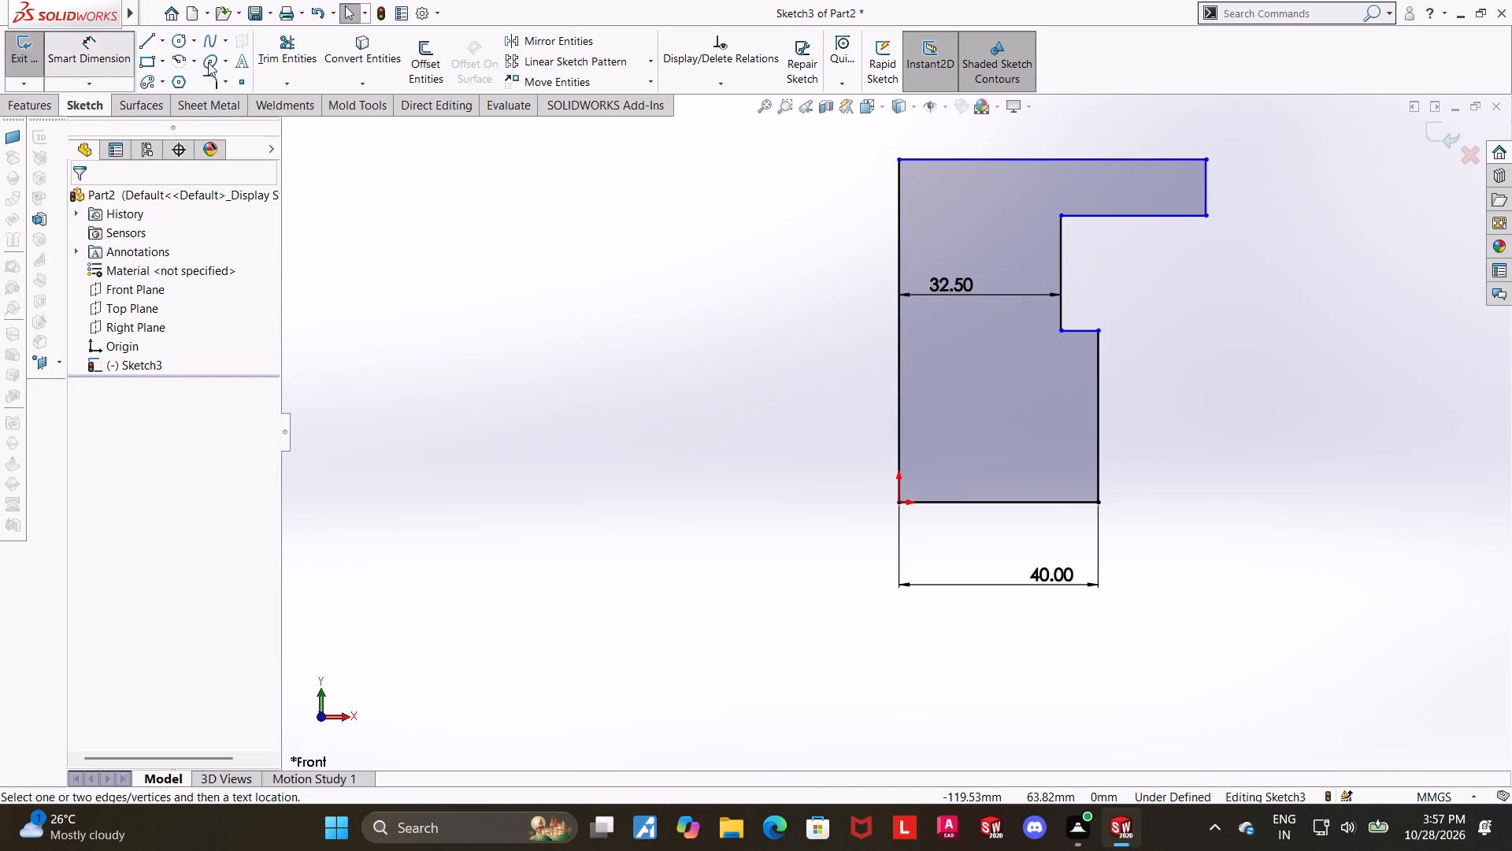
{"action": "left_click", "coordinate": [1208, 184]}
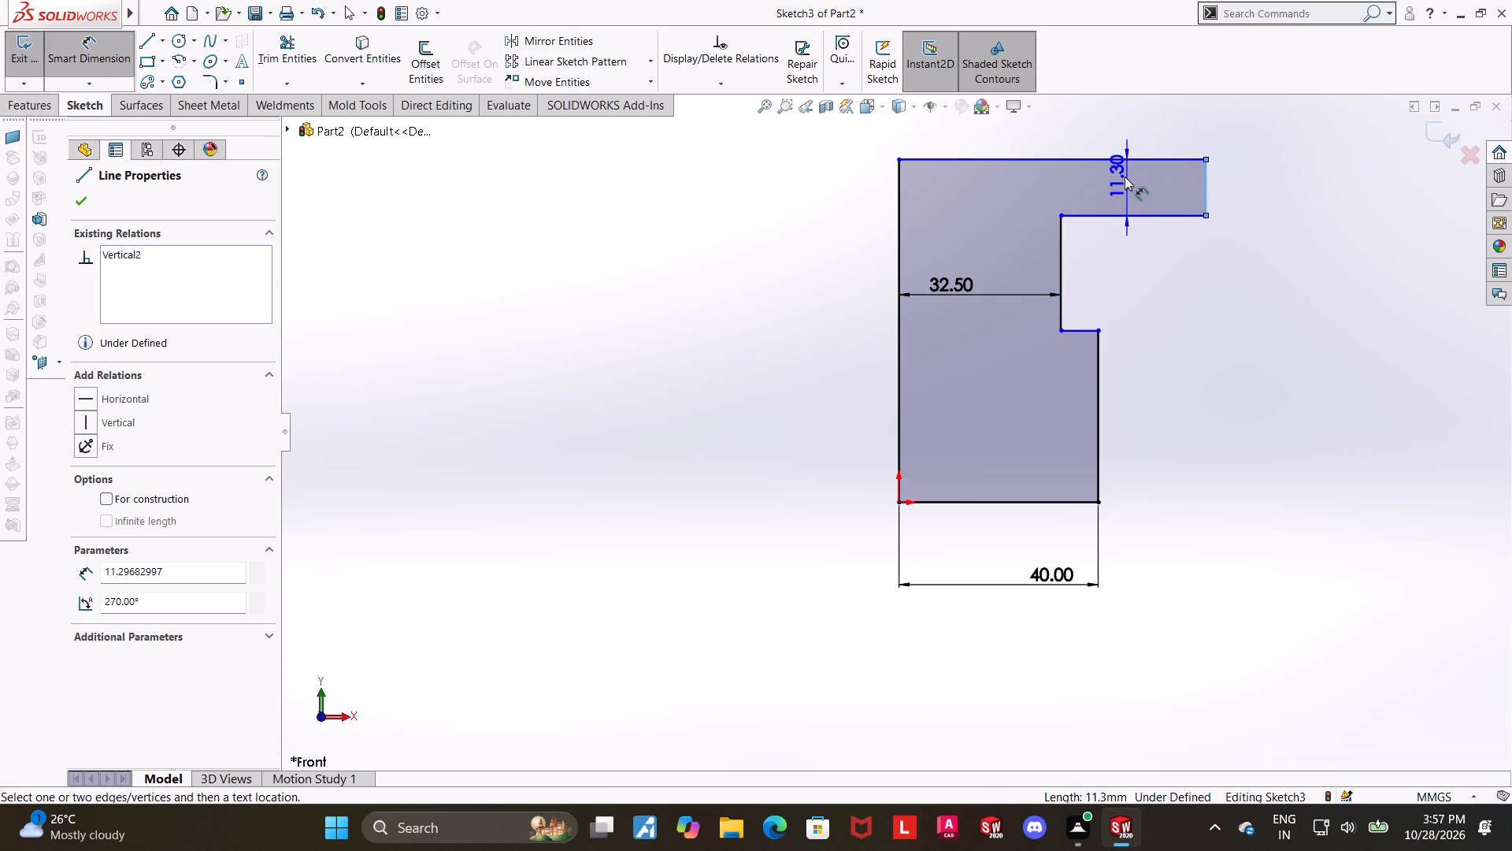
{"action": "left_click", "coordinate": [901, 199]}
{"action": "scroll", "coordinate": [998, 210], "scroll_direction": "up", "scroll_amount": 2}
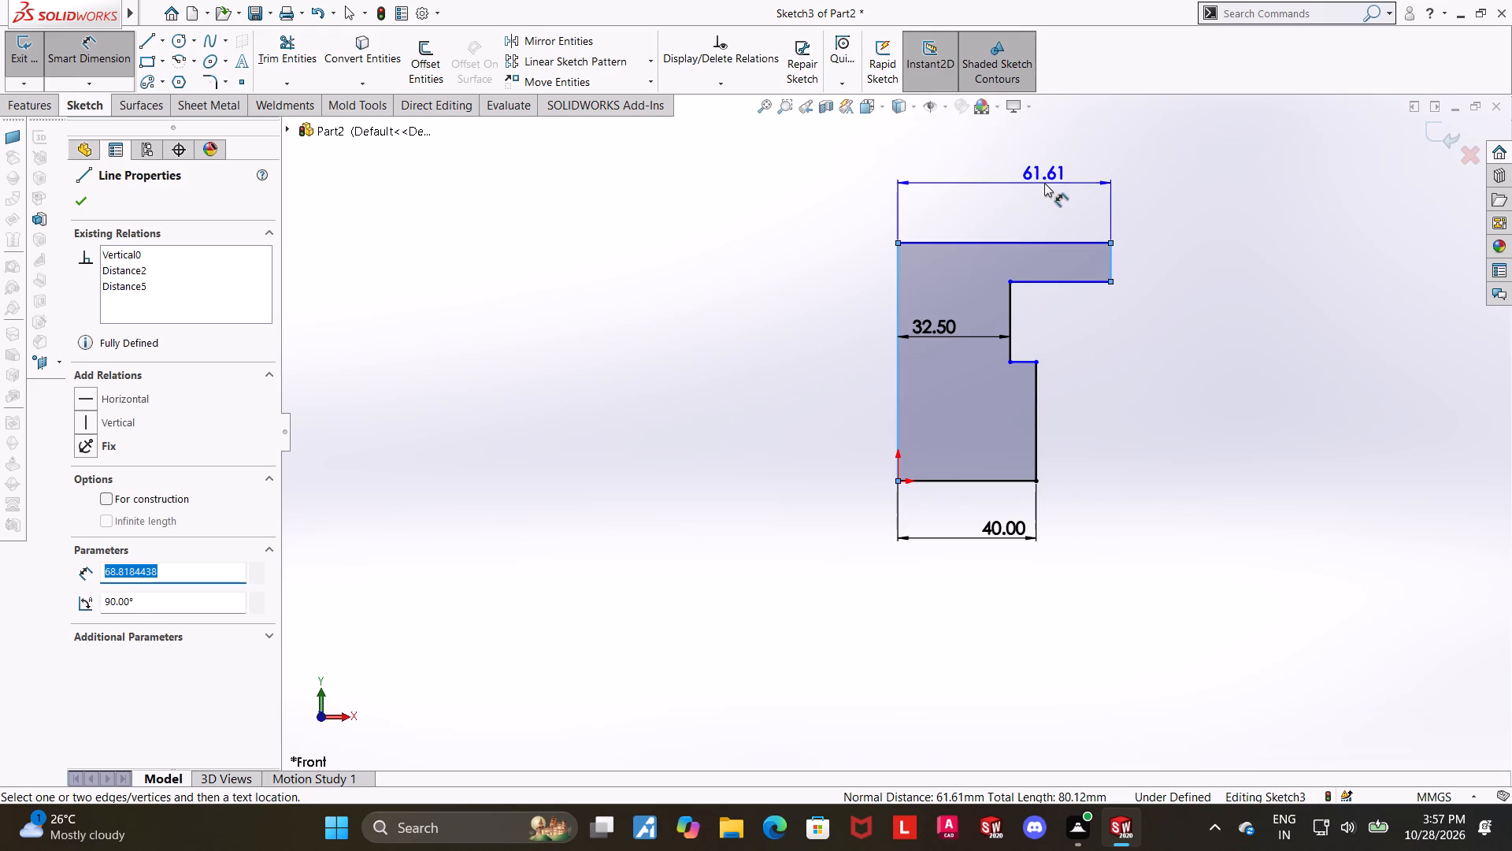
{"action": "left_click", "coordinate": [1044, 183]}
{"action": "type", "text": "50"}
{"action": "key", "text": "Return"}
{"action": "key", "text": "Escape"}
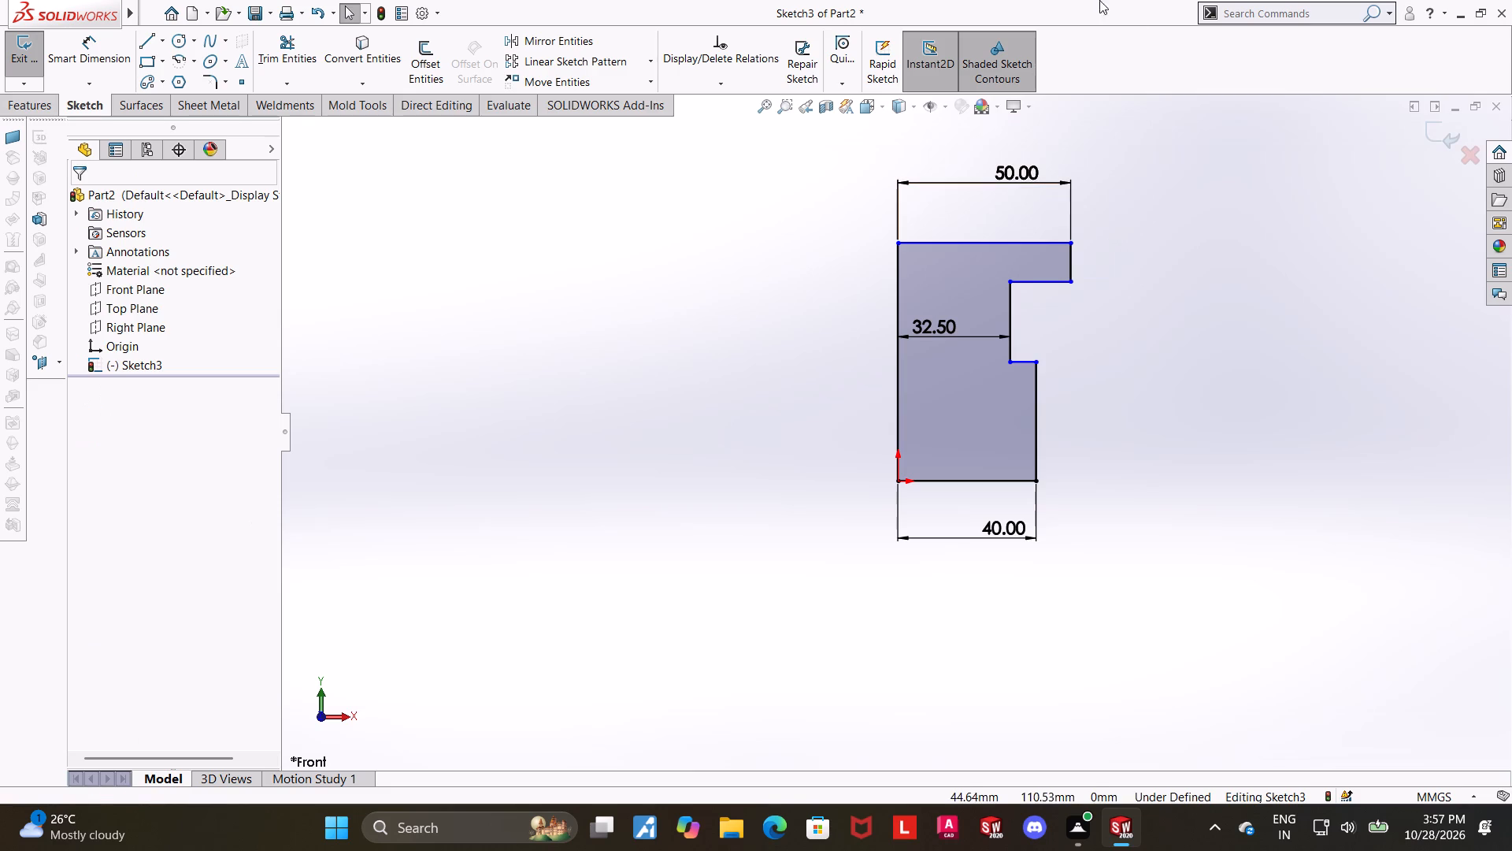
Dimension the profile's overall height, from the top line to the base line, as 95 mm.
{"action": "scroll", "coordinate": [1105, 266], "scroll_direction": "down", "scroll_amount": 2}
{"action": "key", "text": "Escape"}
{"action": "left_click", "coordinate": [1081, 362]}
{"action": "scroll", "coordinate": [1106, 366], "scroll_direction": "up", "scroll_amount": 2}
{"action": "left_click", "coordinate": [98, 55]}
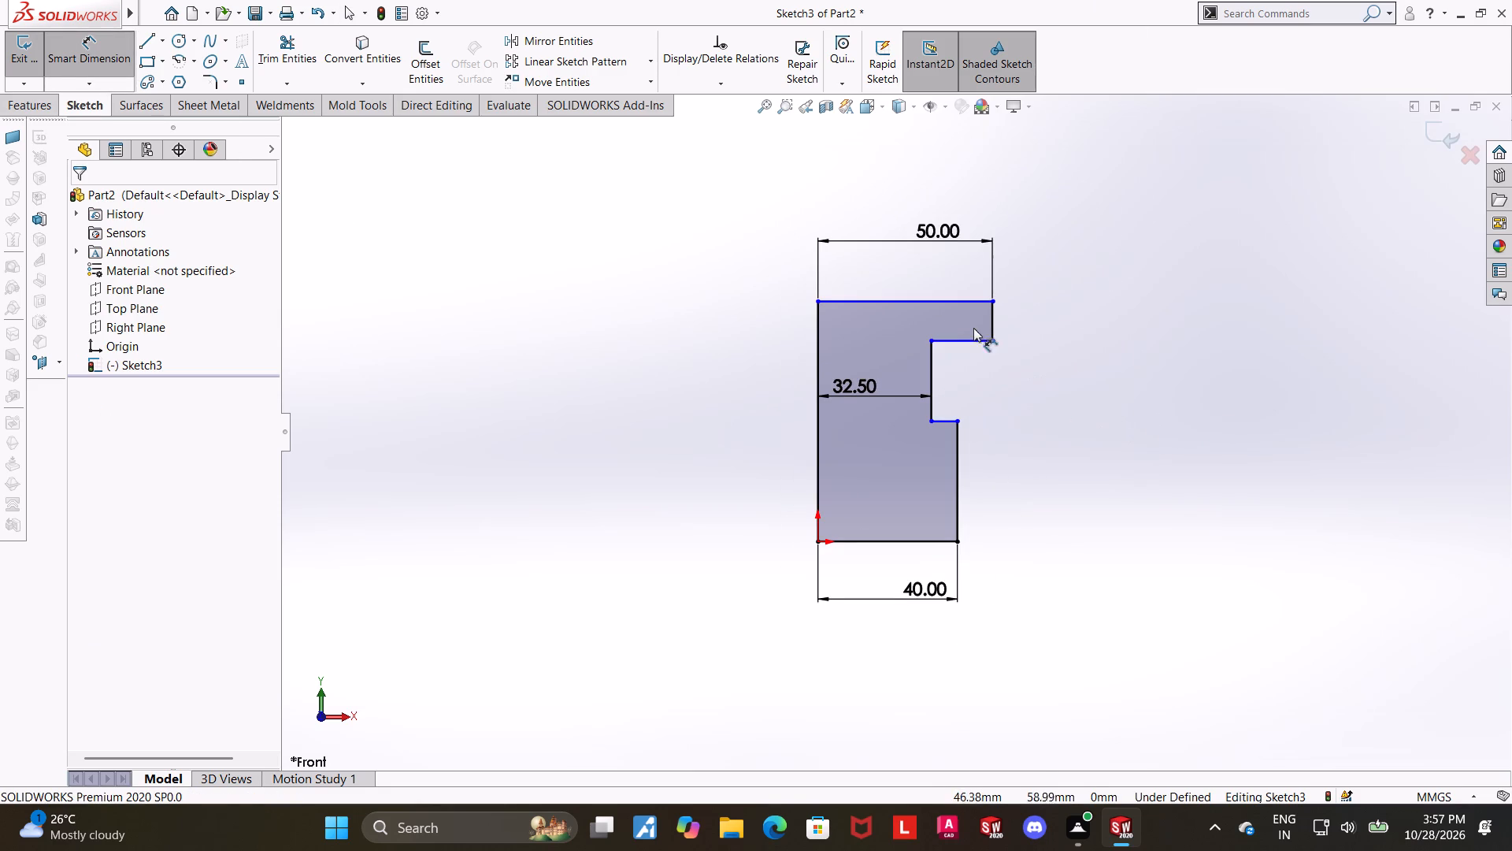
{"action": "left_click", "coordinate": [952, 303]}
{"action": "left_click", "coordinate": [839, 537]}
{"action": "key", "text": "Escape"}
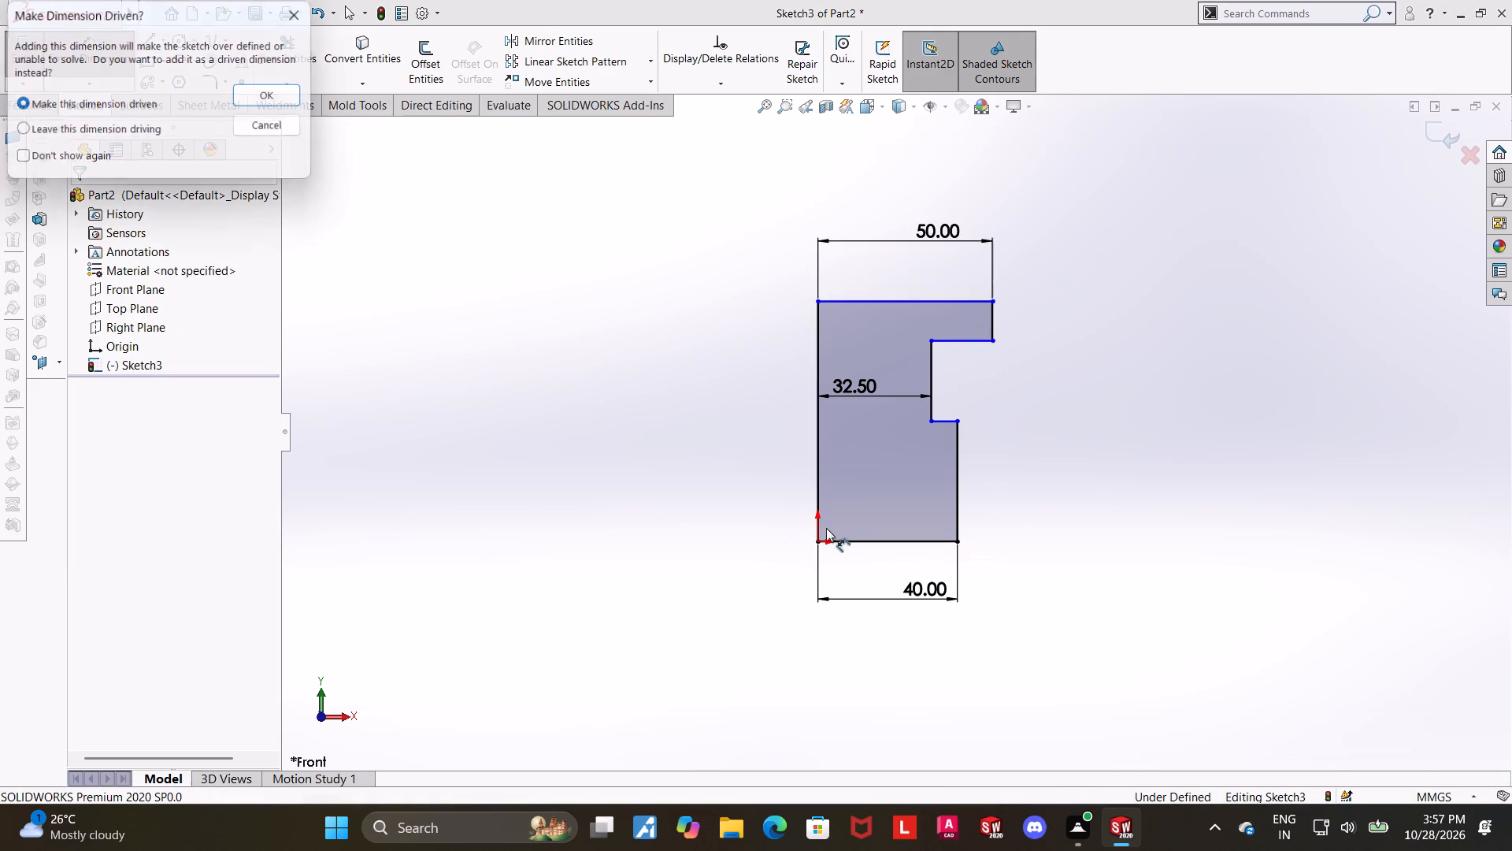
{"action": "left_click", "coordinate": [934, 308]}
{"action": "left_click", "coordinate": [930, 303]}
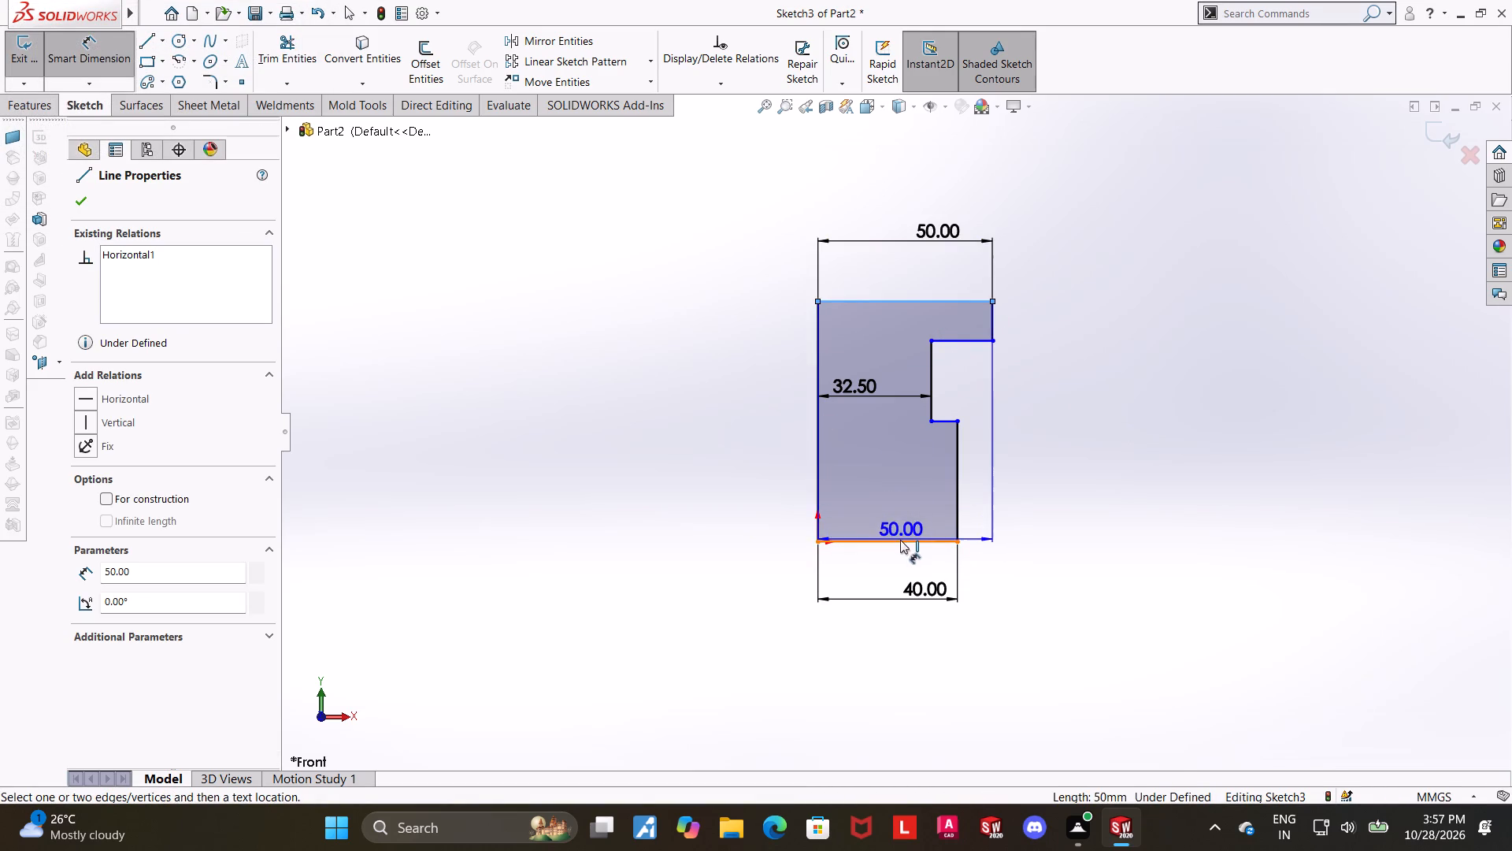
{"action": "left_click", "coordinate": [900, 540]}
{"action": "left_click", "coordinate": [609, 491]}
{"action": "type", "text": "95"}
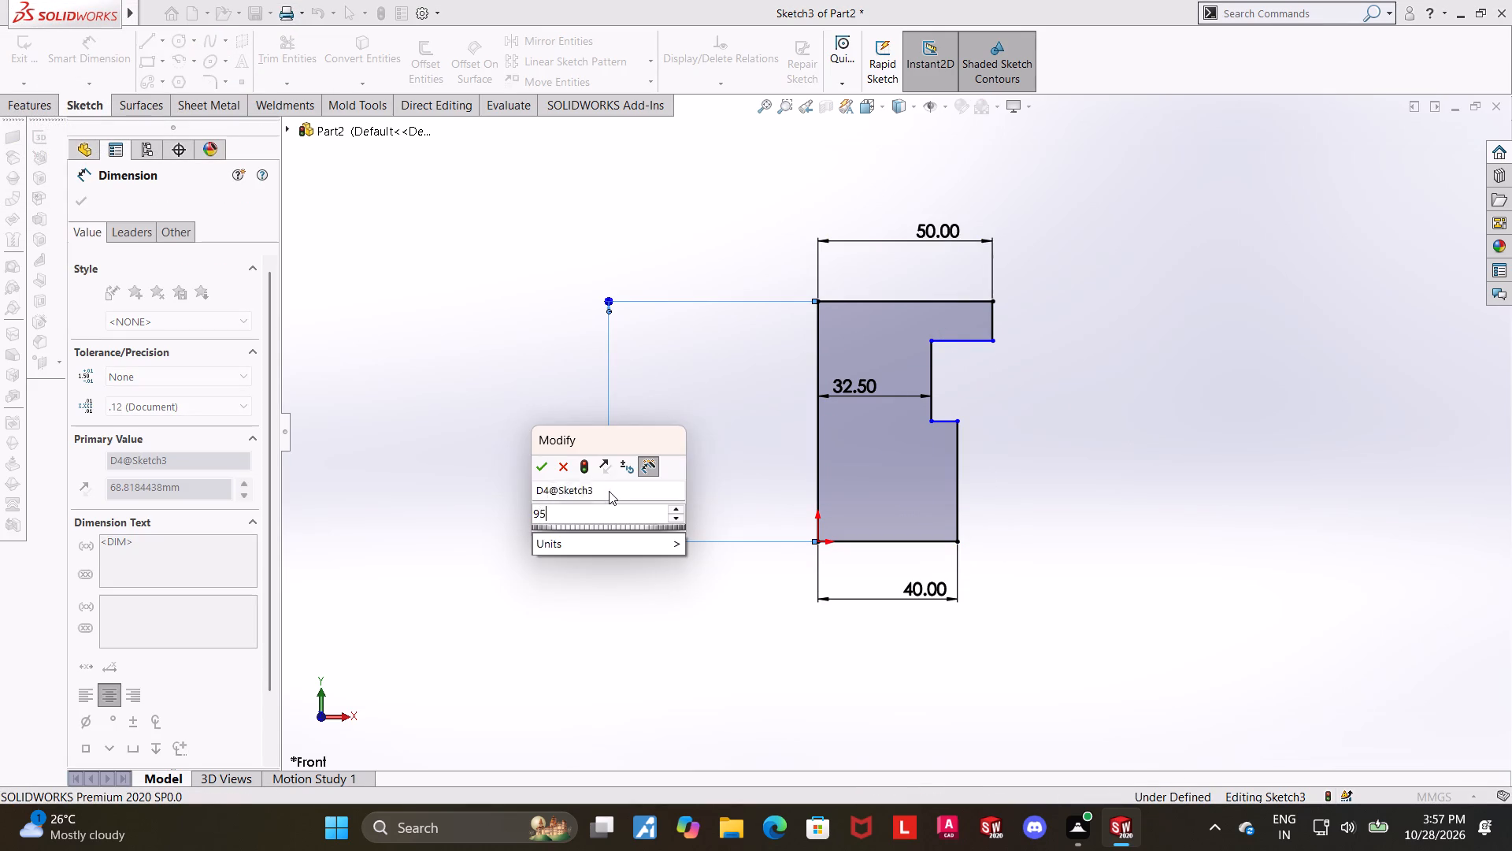
{"action": "key", "text": "Return"}
{"action": "key", "text": "Escape"}
Dimension the vertical distance from the top line to the ledge below the neck as 35 mm.
{"action": "left_click", "coordinate": [95, 55]}
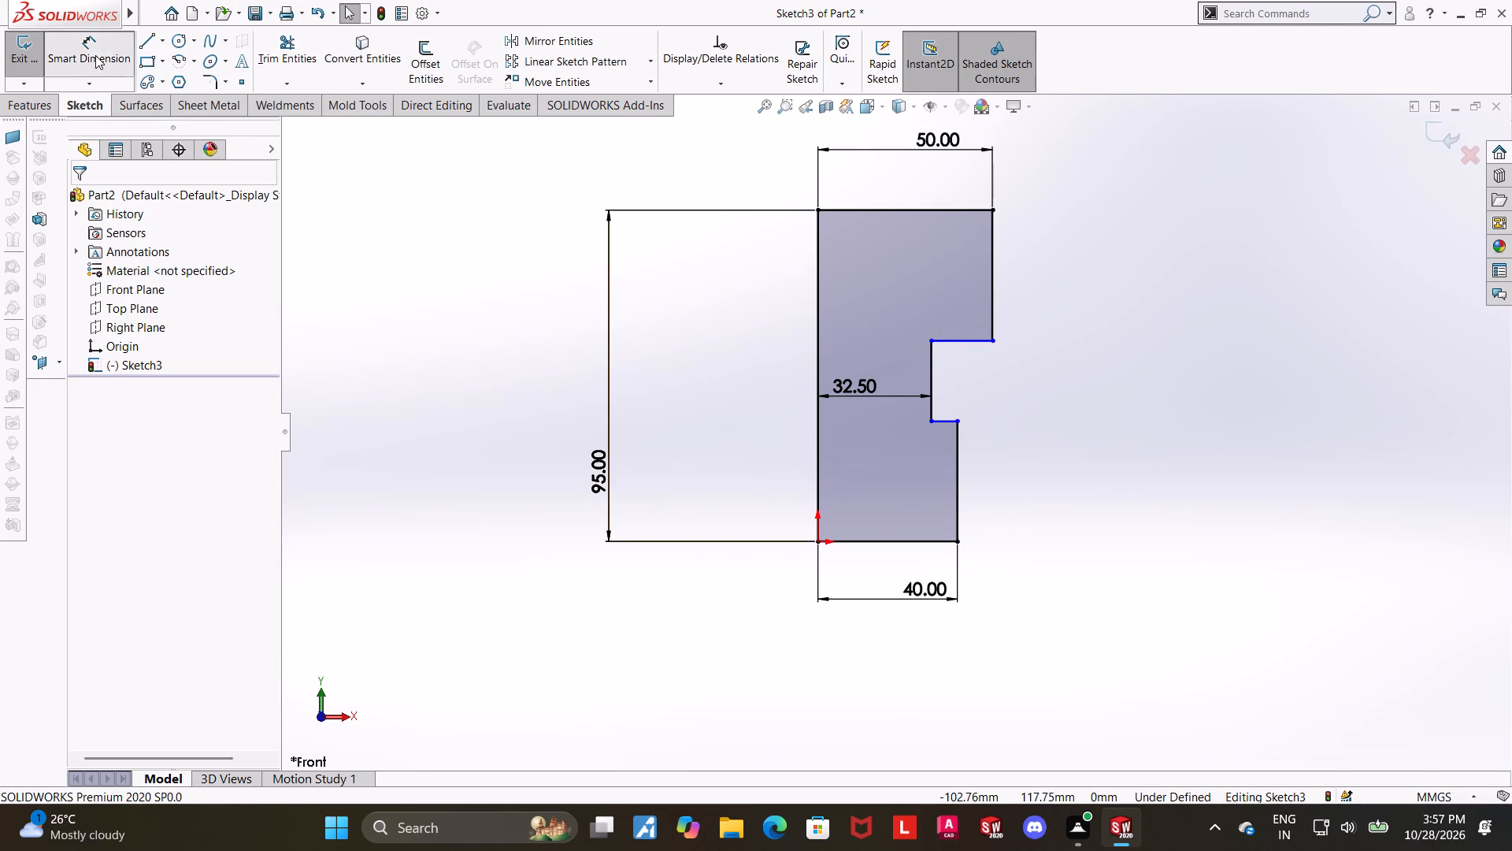
{"action": "left_click", "coordinate": [977, 208]}
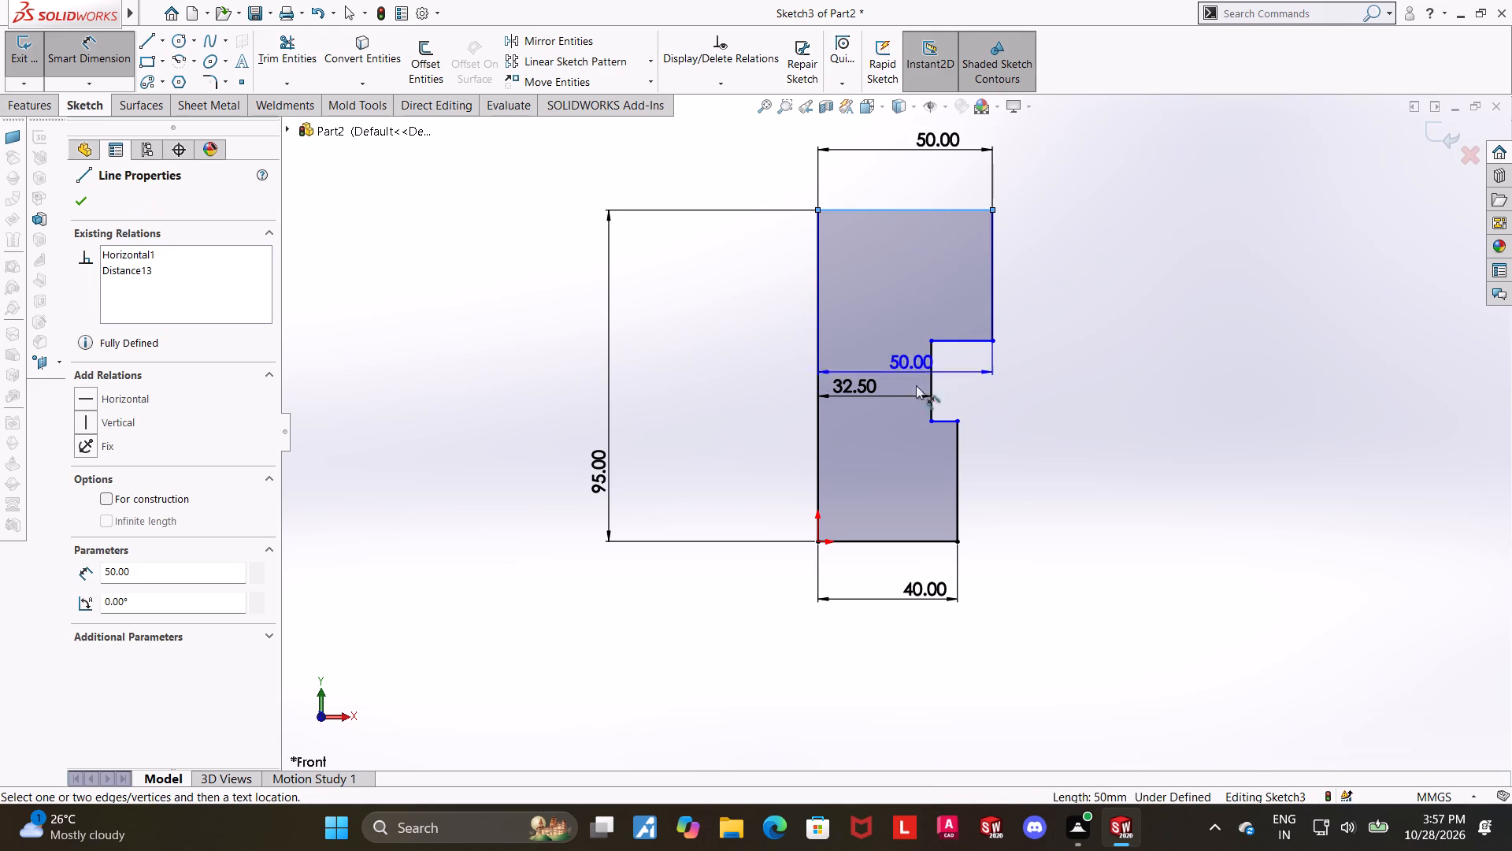
{"action": "left_click", "coordinate": [939, 417]}
{"action": "left_click", "coordinate": [1036, 390]}
{"action": "type", "text": "35"}
{"action": "key", "text": "Return"}
{"action": "key", "text": "Escape"}
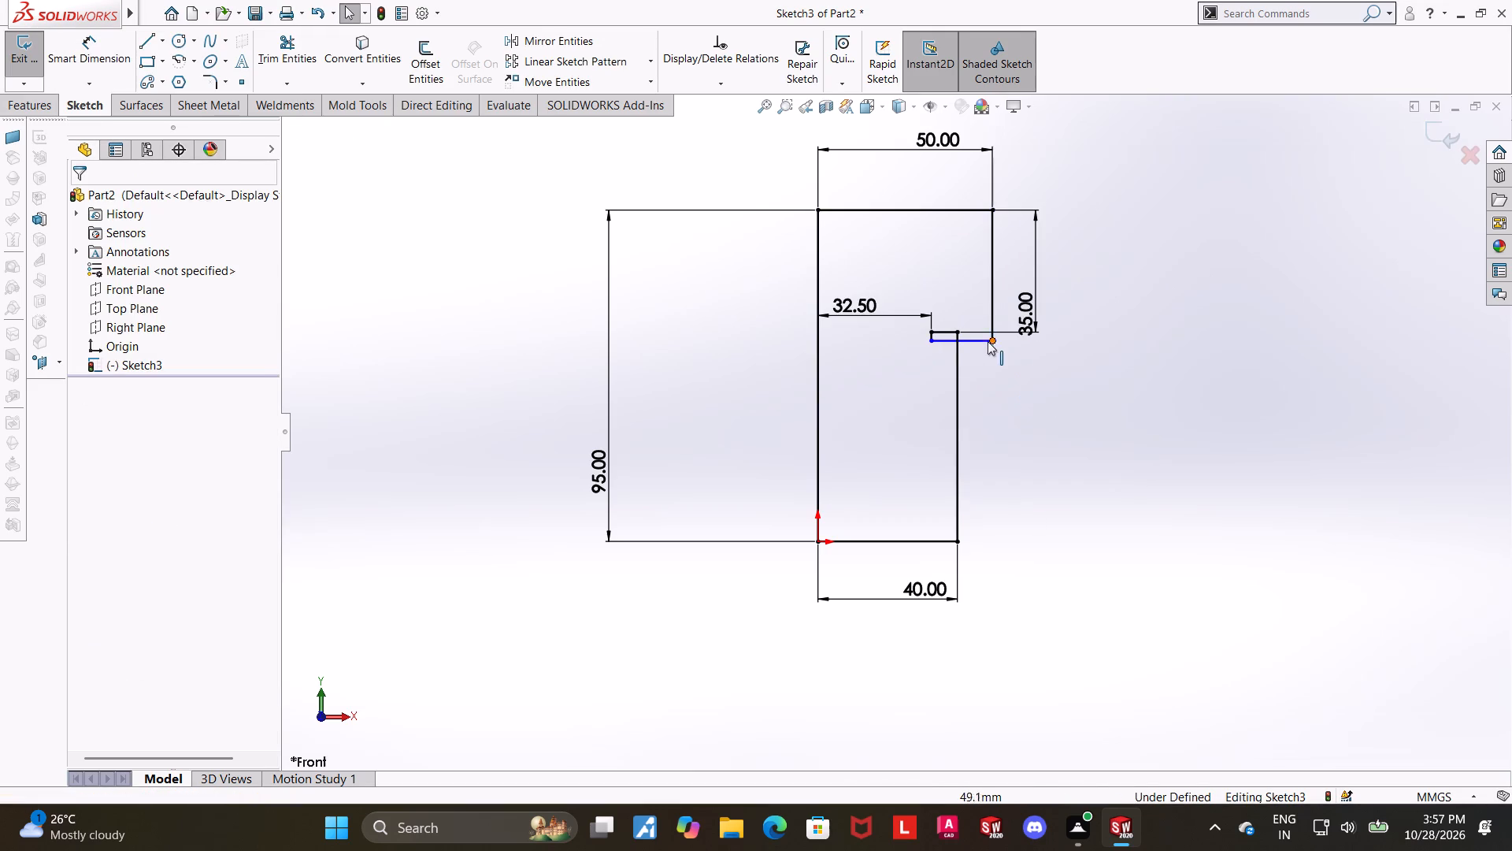
Move the flange's underside line up above the ledge so the profile no longer crosses itself.
{"action": "left_click_drag", "start_coordinate": [984, 340], "coordinate": [978, 292]}
{"action": "key", "text": "Escape"}
{"action": "scroll", "coordinate": [1015, 211], "scroll_direction": "down", "scroll_amount": 2}
{"action": "key", "text": "Escape"}
{"action": "key", "text": "Escape"}
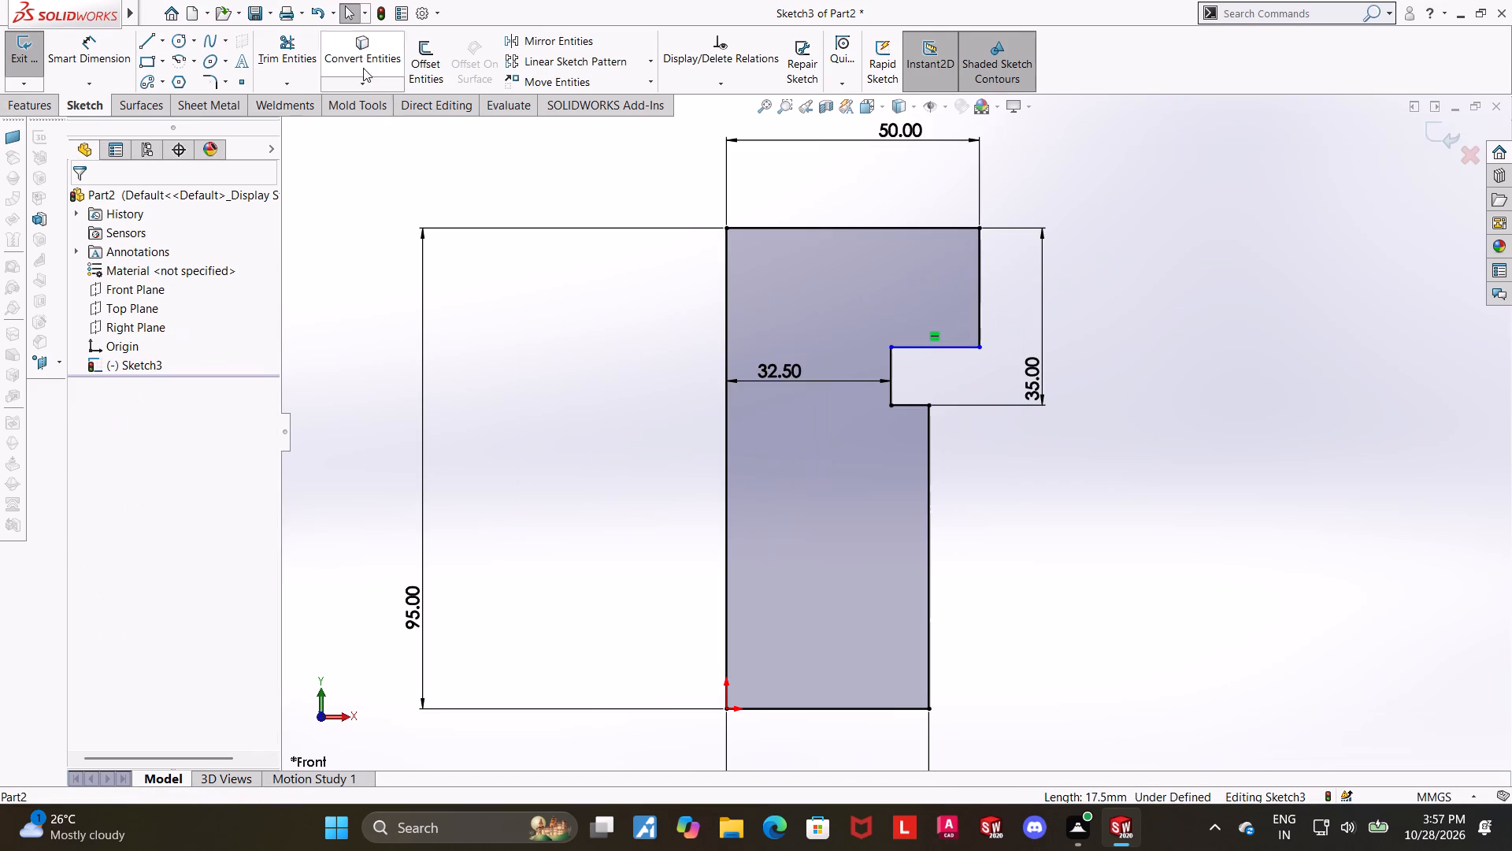
Dimension the height of the flange's outer vertical line as 20 mm and exit the sketch.
{"action": "left_click", "coordinate": [78, 54]}
{"action": "scroll", "coordinate": [994, 336], "scroll_direction": "down", "scroll_amount": 1}
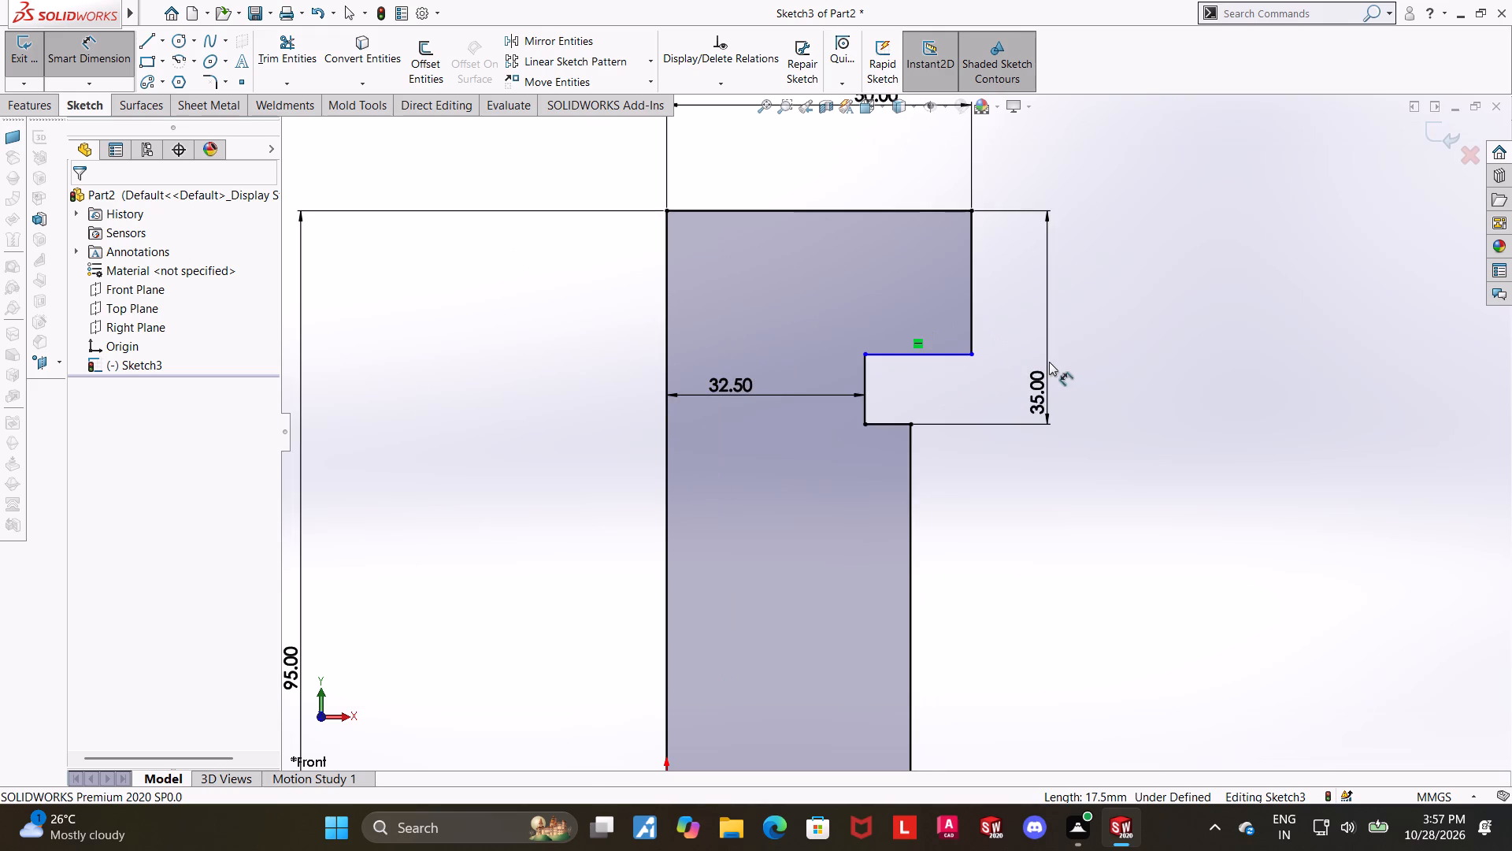
{"action": "left_click", "coordinate": [967, 284]}
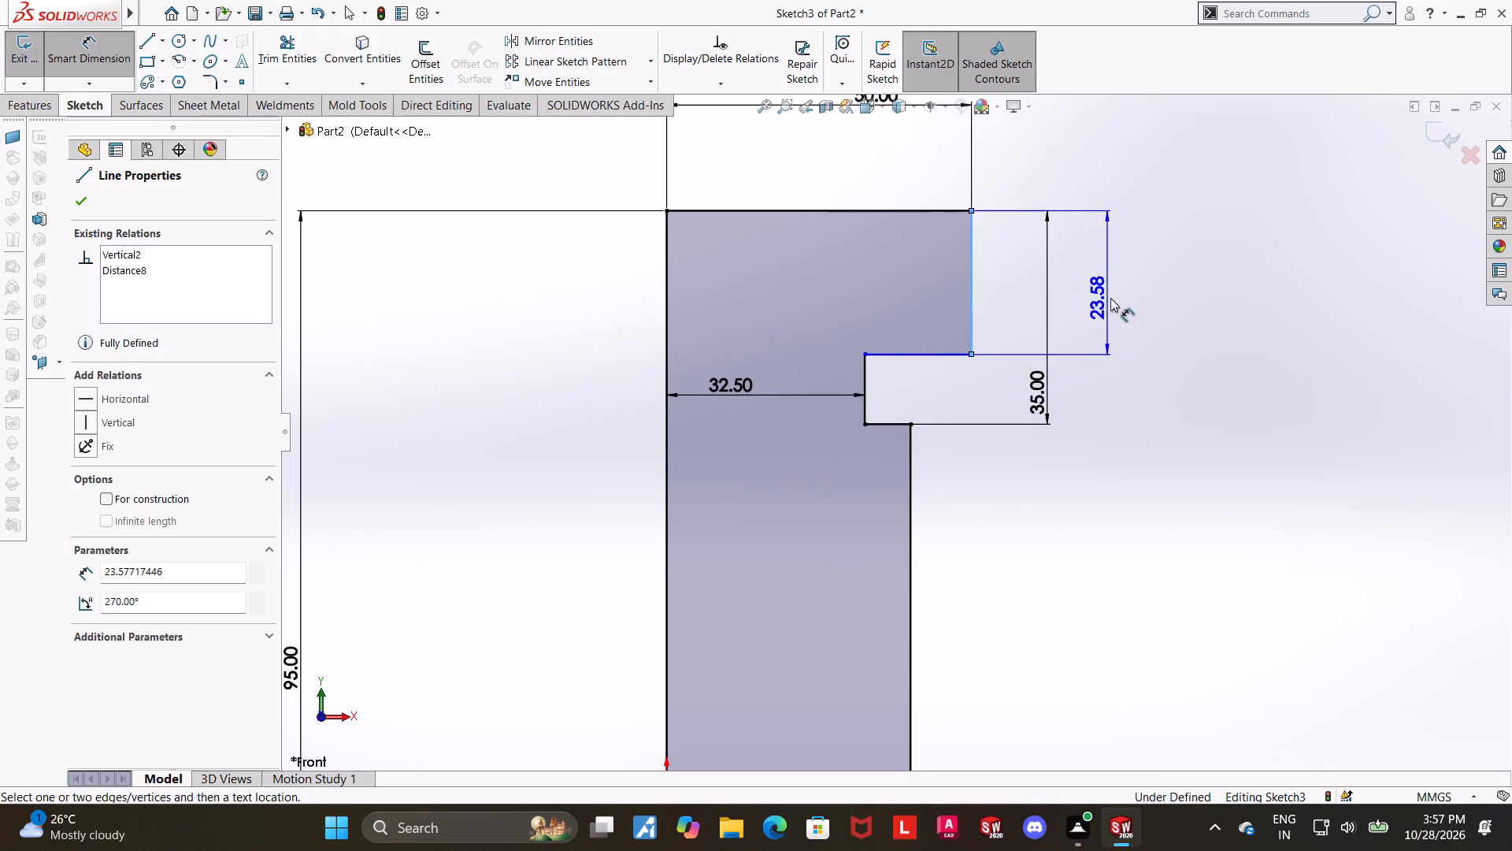
{"action": "left_click", "coordinate": [1114, 298]}
{"action": "type", "text": "20"}
{"action": "key", "text": "Return"}
{"action": "key", "text": "Escape"}
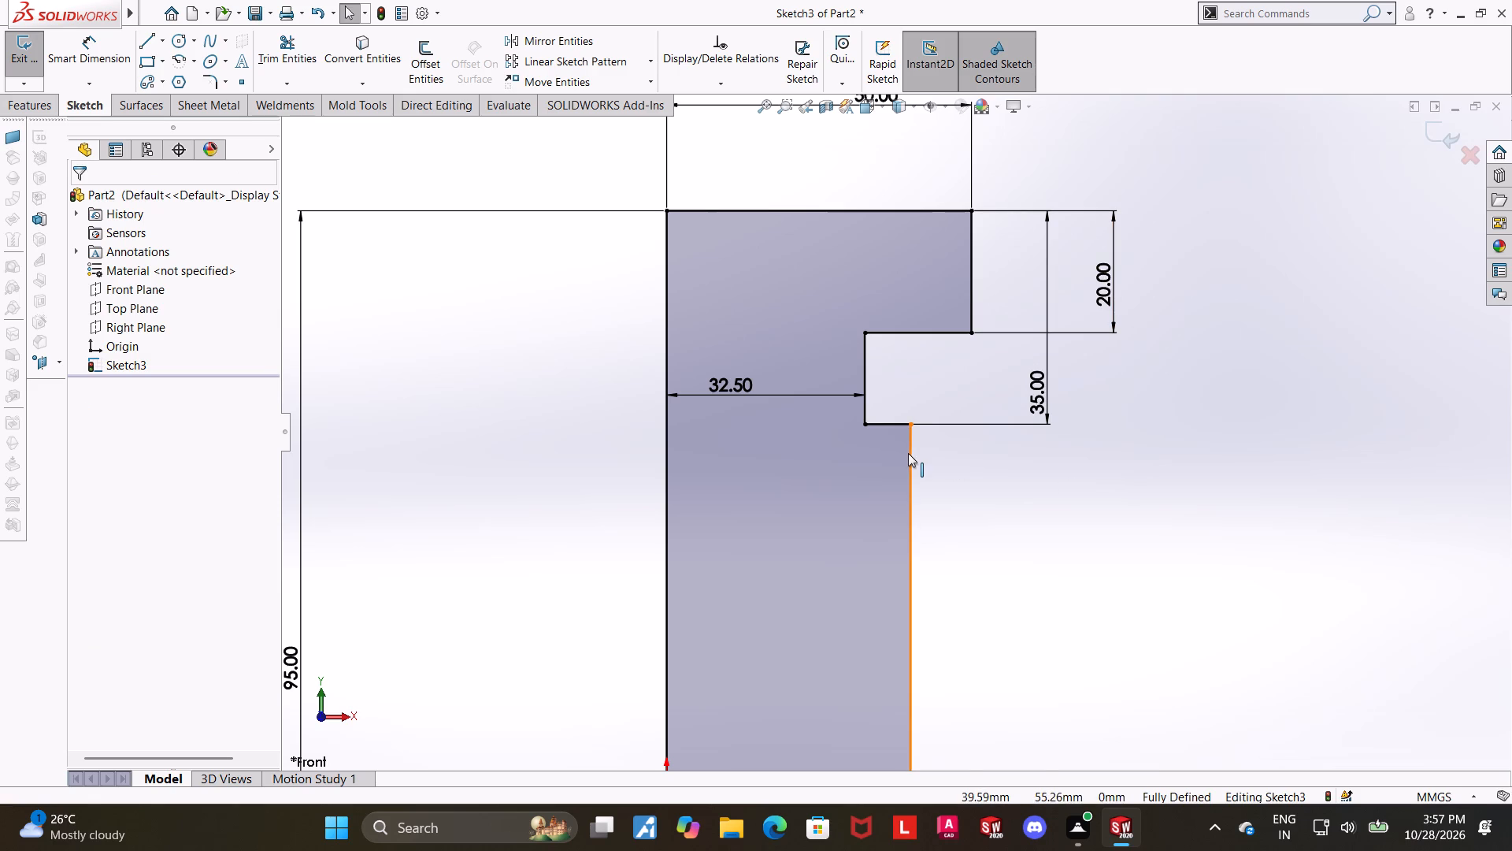
{"action": "scroll", "coordinate": [916, 475], "scroll_direction": "up", "scroll_amount": 4}
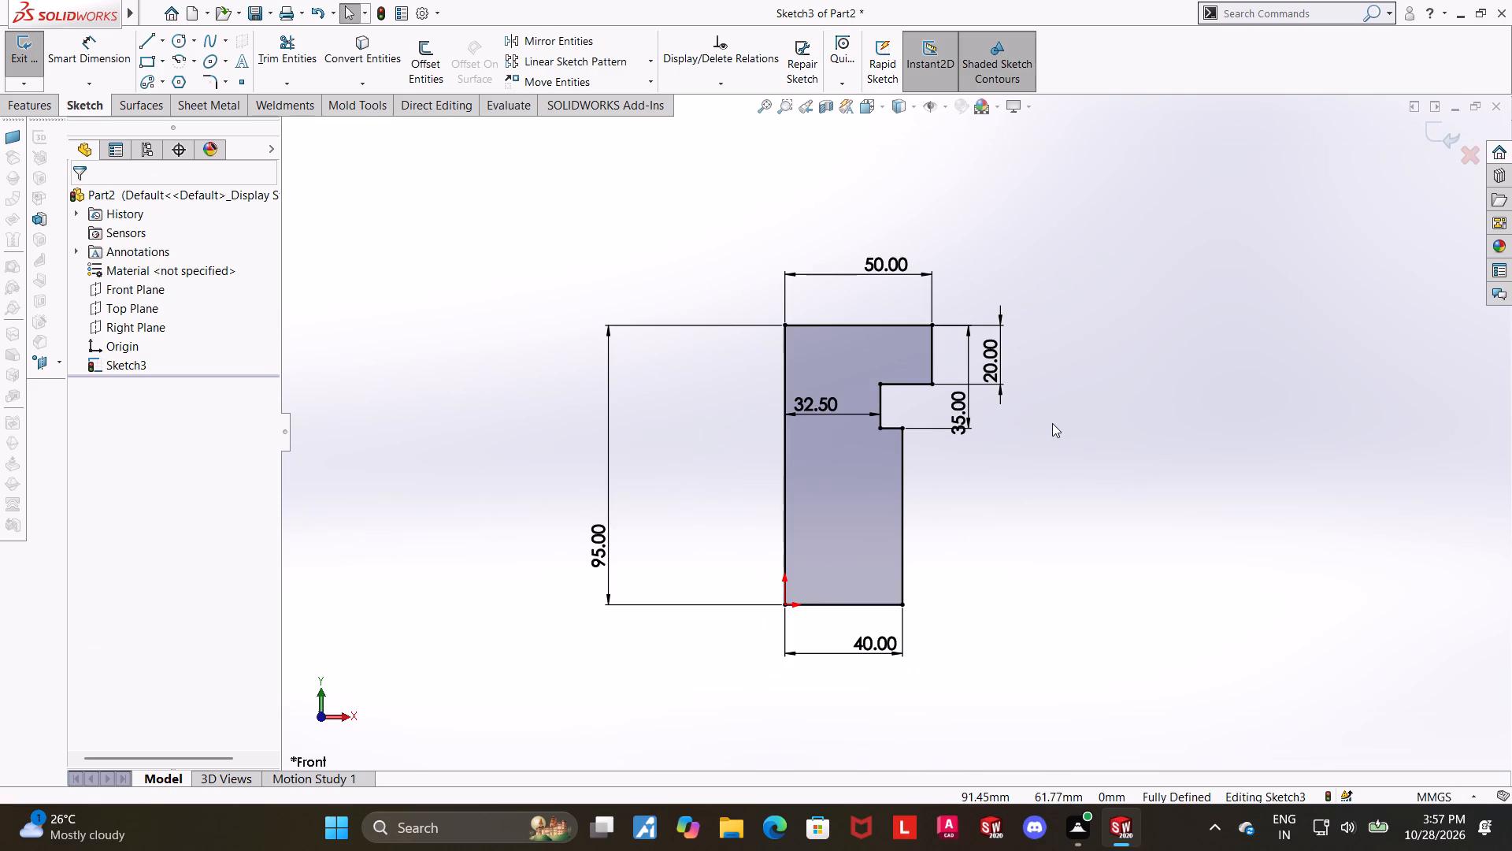
{"action": "scroll", "coordinate": [1052, 423], "scroll_direction": "up", "scroll_amount": 1}
{"action": "scroll", "coordinate": [854, 420], "scroll_direction": "down", "scroll_amount": 3}
{"action": "scroll", "coordinate": [855, 433], "scroll_direction": "up", "scroll_amount": 1}
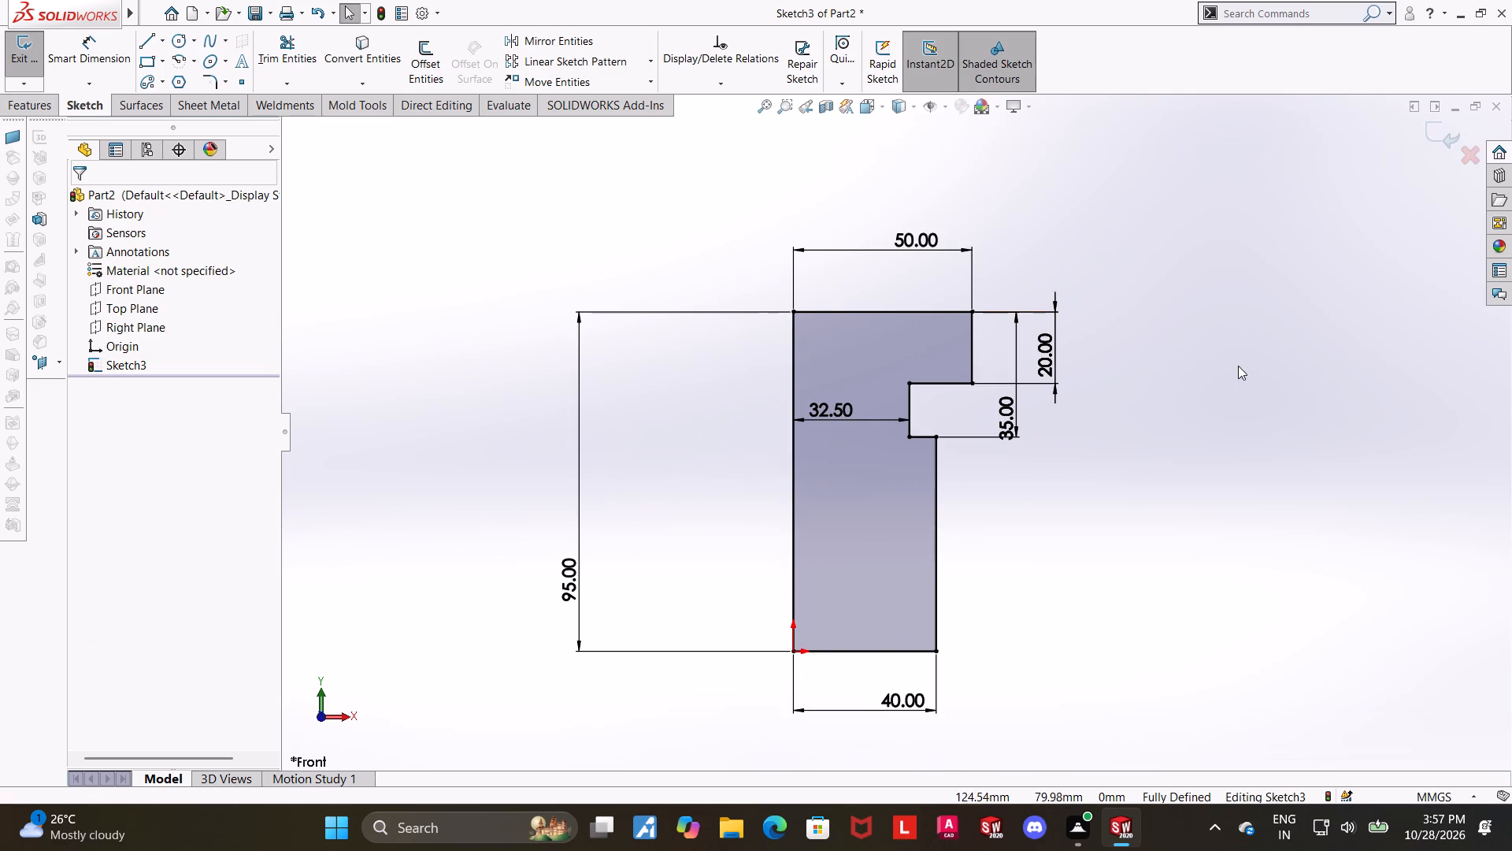
{"action": "left_click", "coordinate": [1436, 130]}
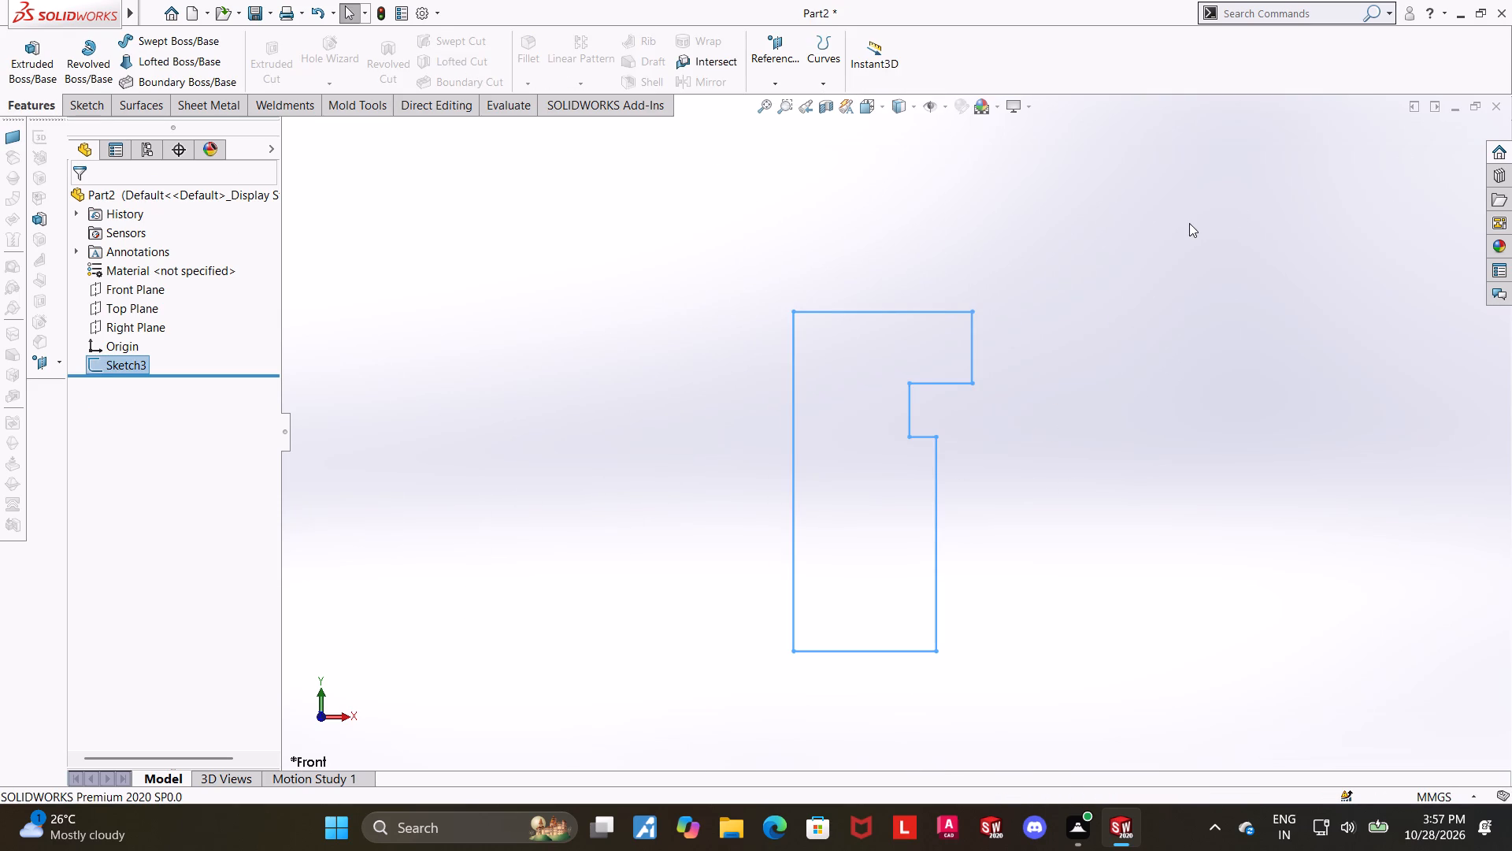
Revolve the stepped profile as a boss through 360 degrees about its long vertical line at the origin.
{"action": "left_click", "coordinate": [102, 55]}
{"action": "left_click", "coordinate": [757, 389]}
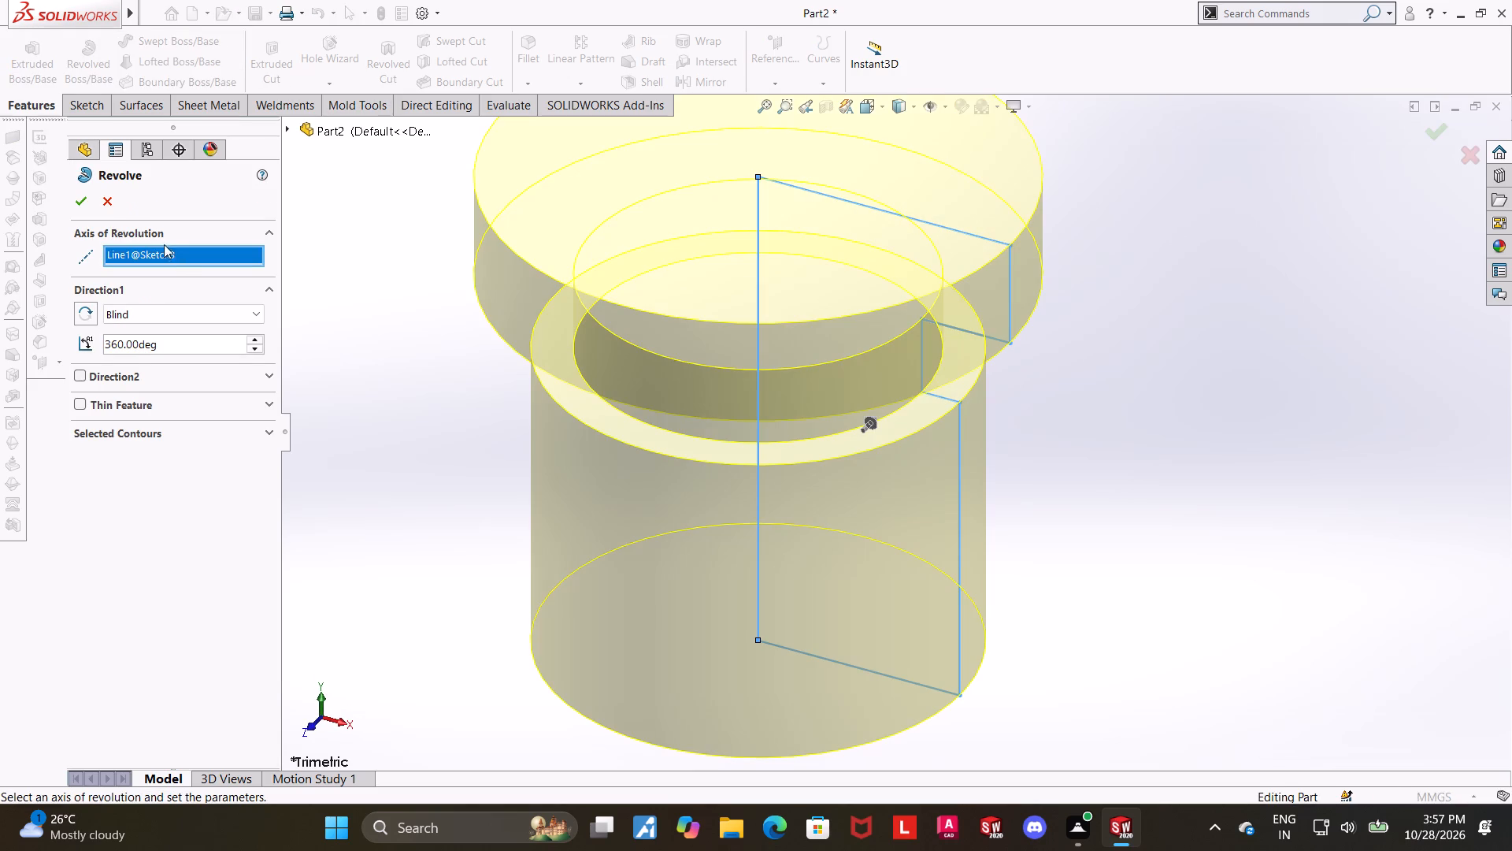
{"action": "left_click", "coordinate": [90, 199]}
{"action": "left_click", "coordinate": [1086, 417]}
Fillet the upper and lower outer circular edges of the top flange with a 3 mm radius.
{"action": "scroll", "coordinate": [1085, 418], "scroll_direction": "up", "scroll_amount": 4}
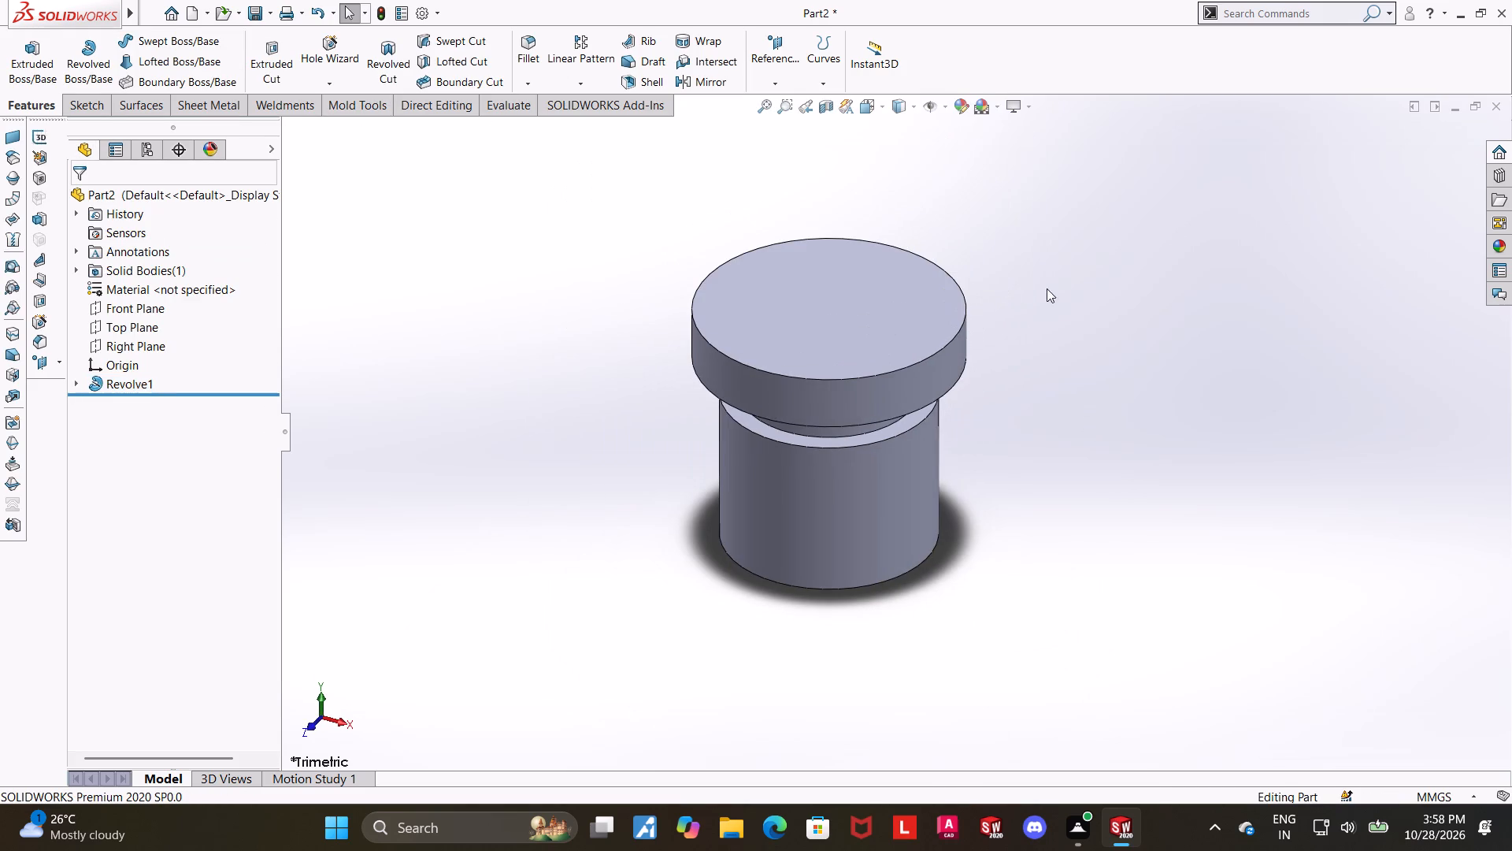
{"action": "scroll", "coordinate": [1031, 289], "scroll_direction": "down", "scroll_amount": 1}
{"action": "left_click", "coordinate": [525, 52]}
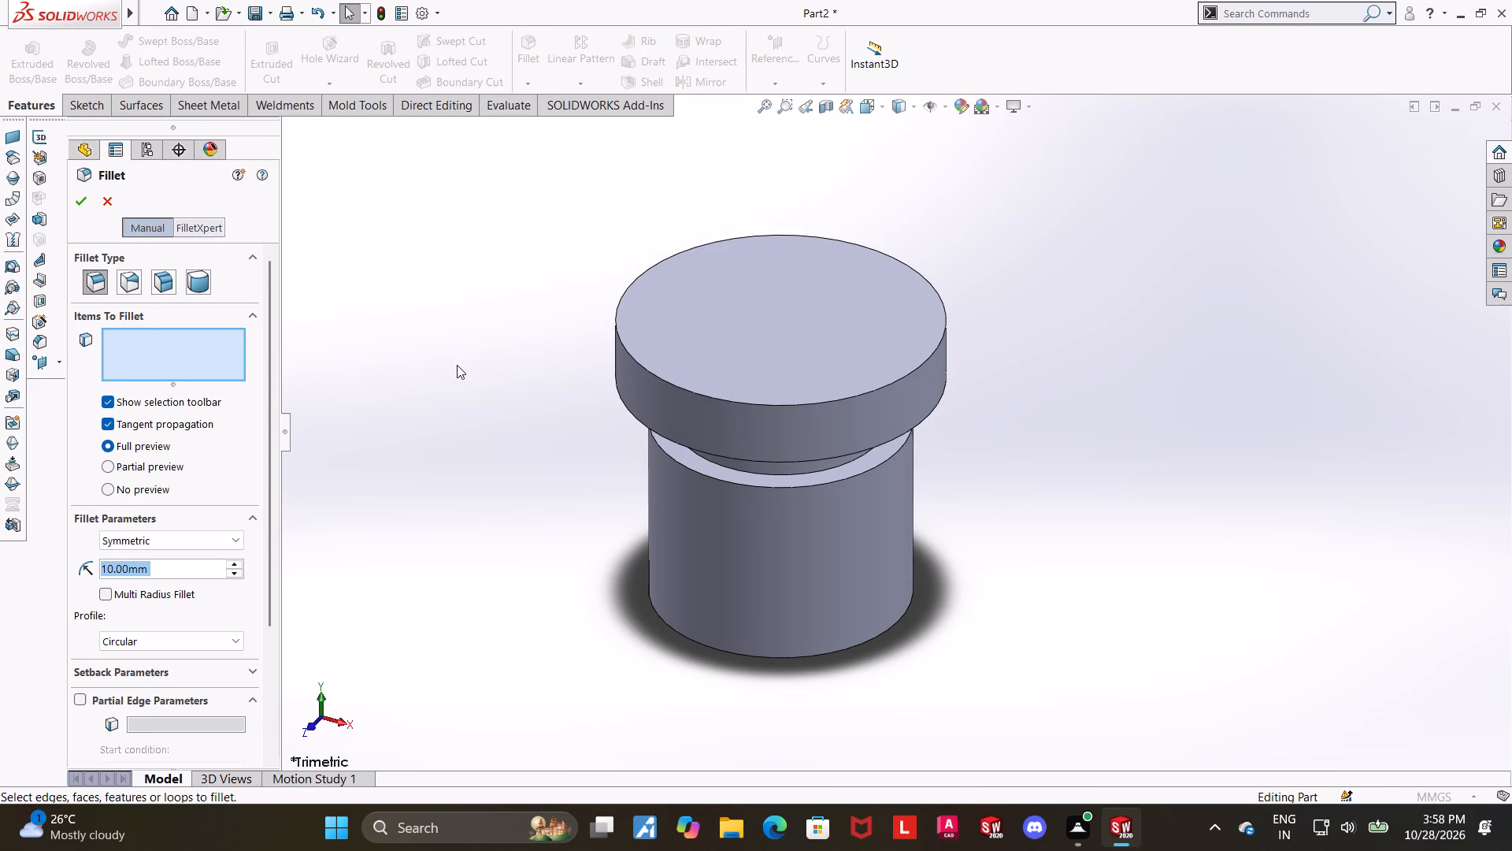
{"action": "key", "text": "2"}
{"action": "key", "text": "Return"}
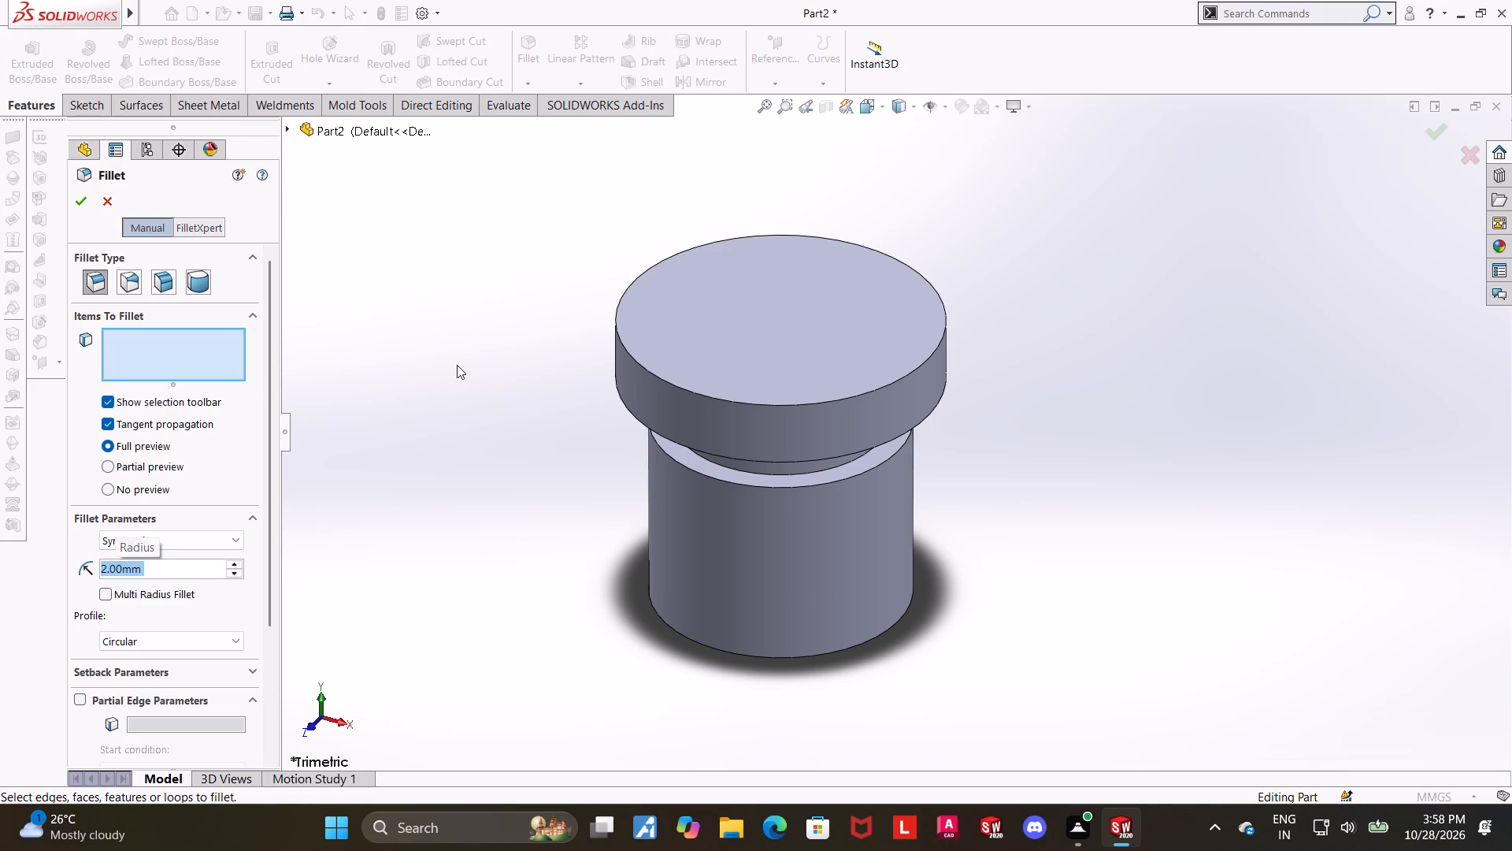
{"action": "key", "text": "3"}
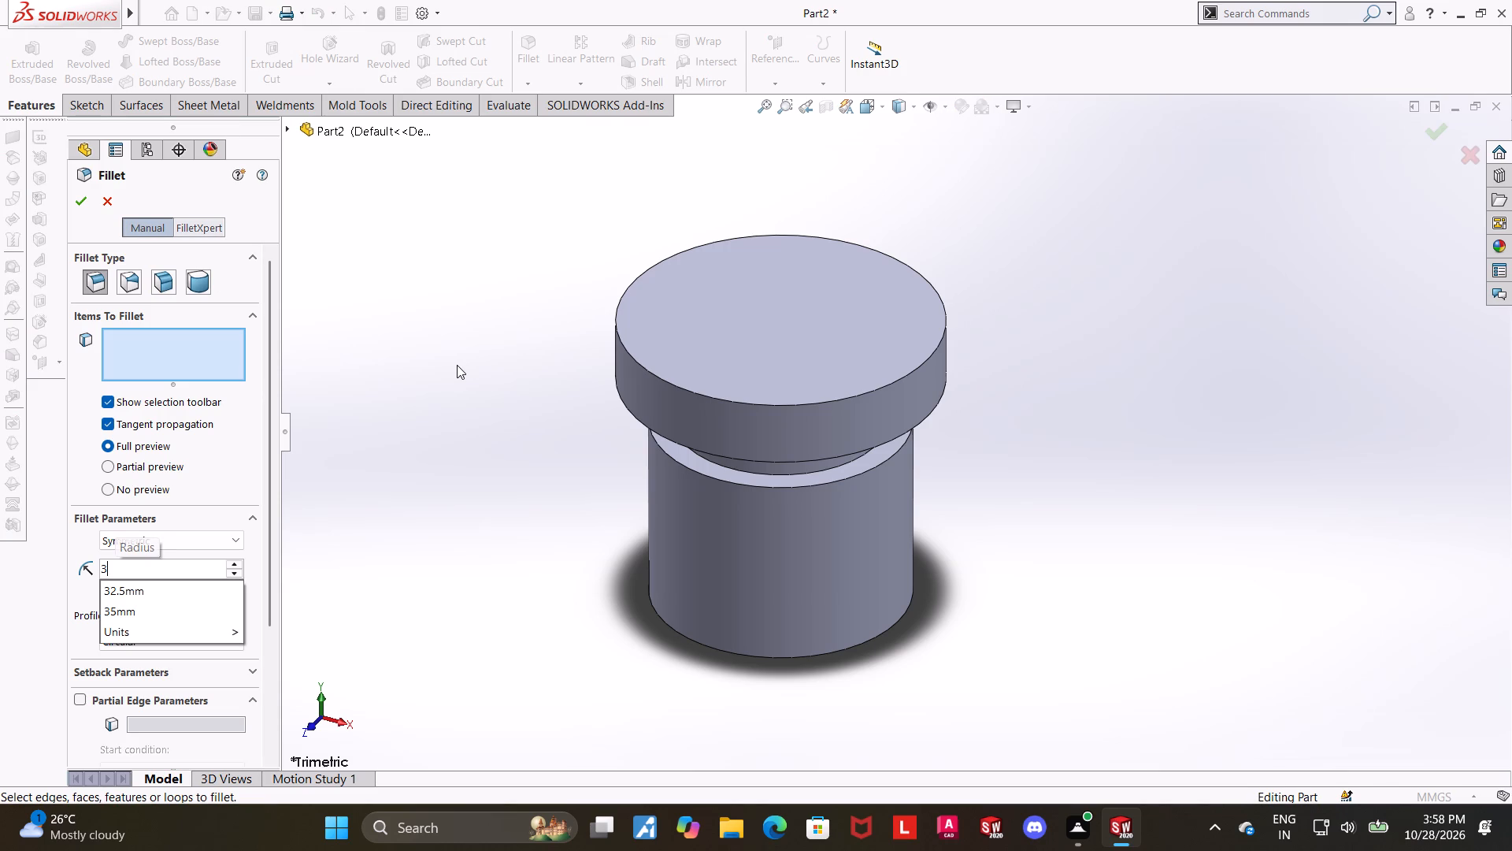
{"action": "key", "text": "Return"}
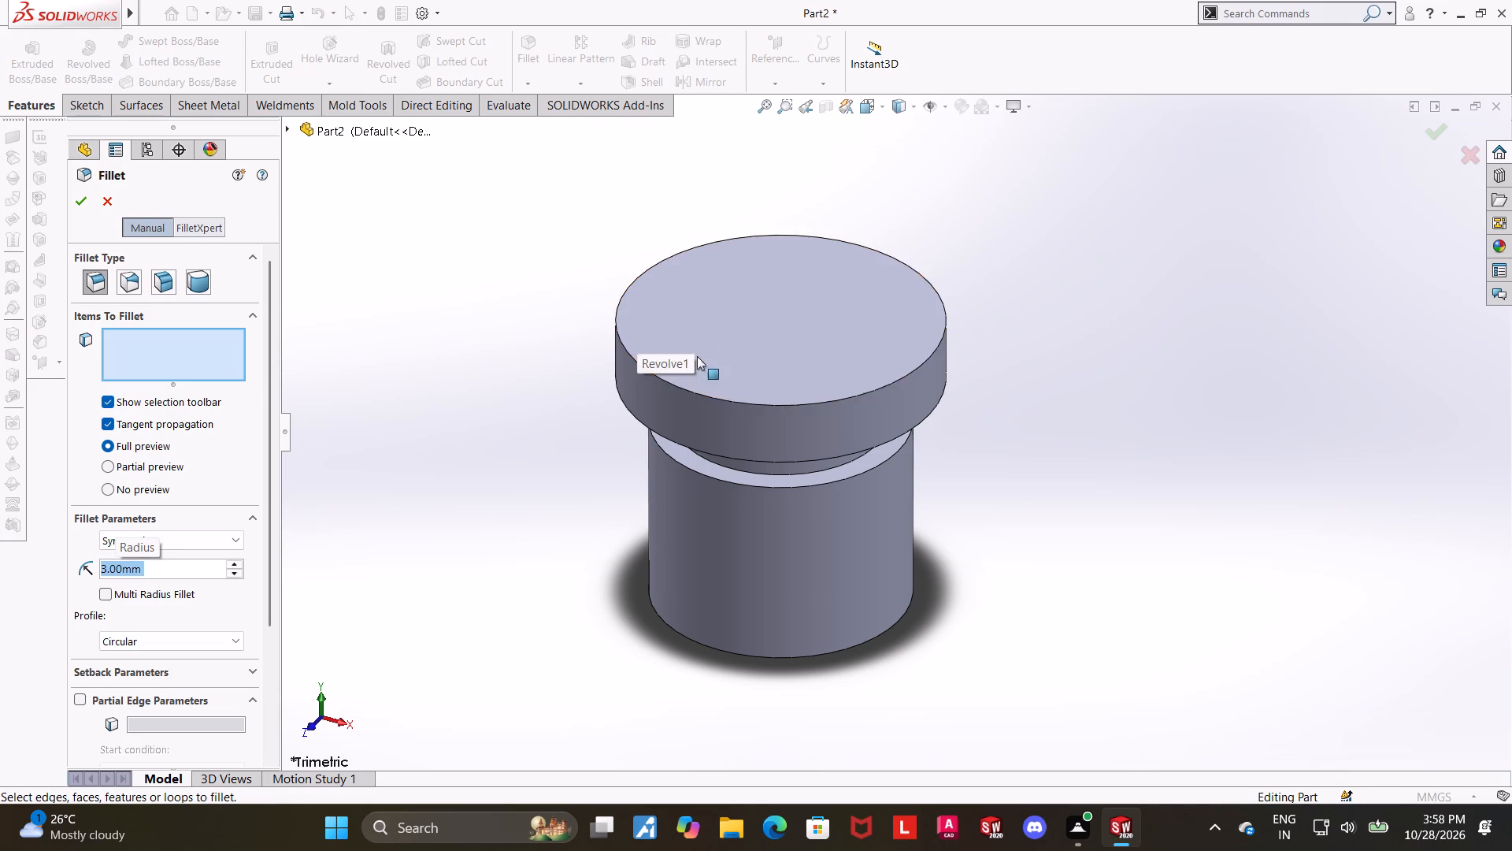
{"action": "left_click", "coordinate": [836, 398]}
{"action": "middle_click_drag", "start_coordinate": [1252, 437], "coordinate": [1243, 352]}
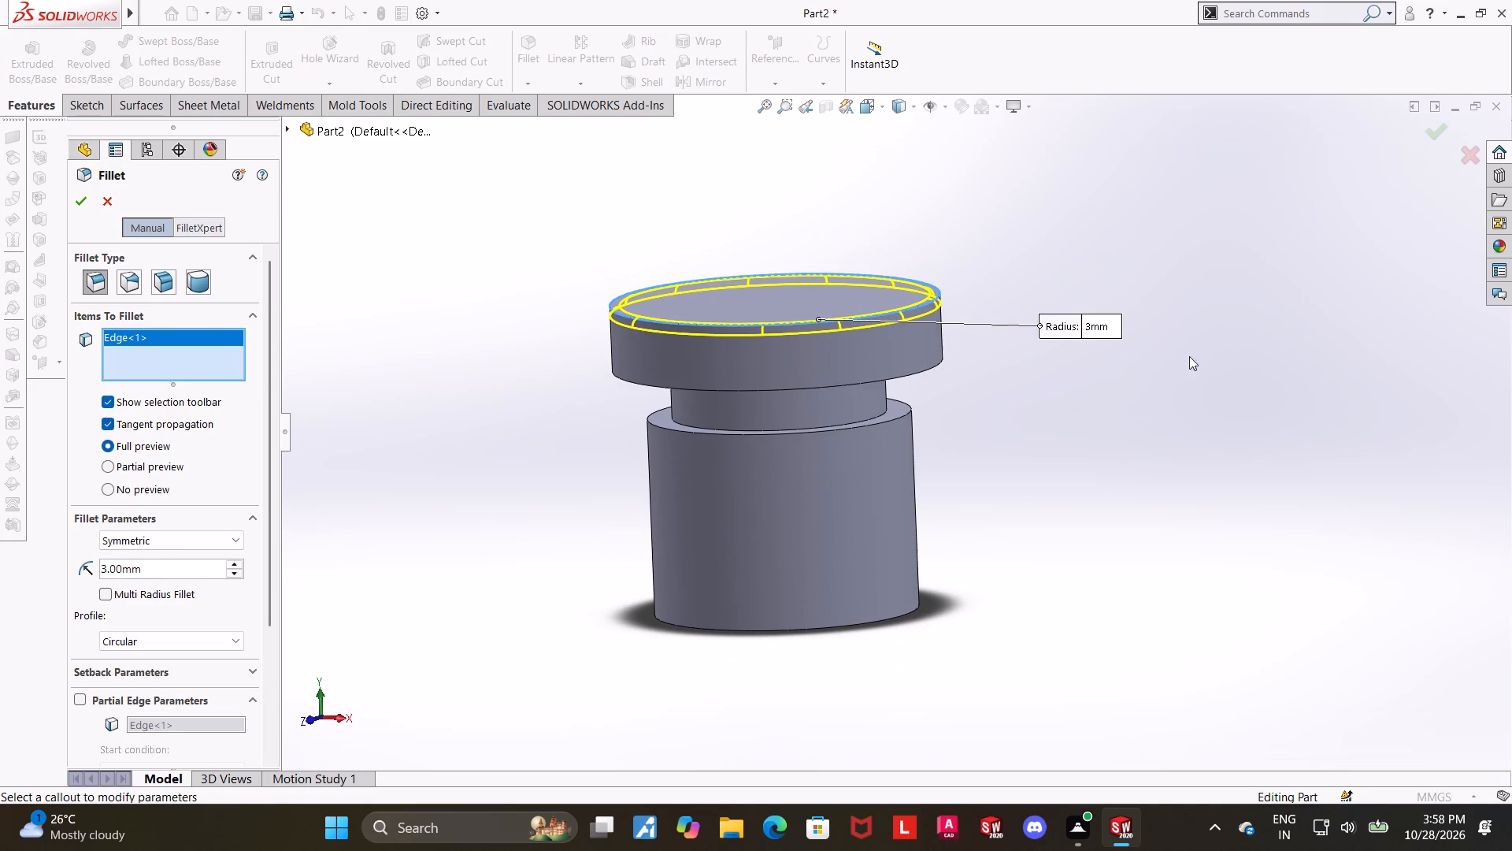
{"action": "left_click", "coordinate": [936, 367]}
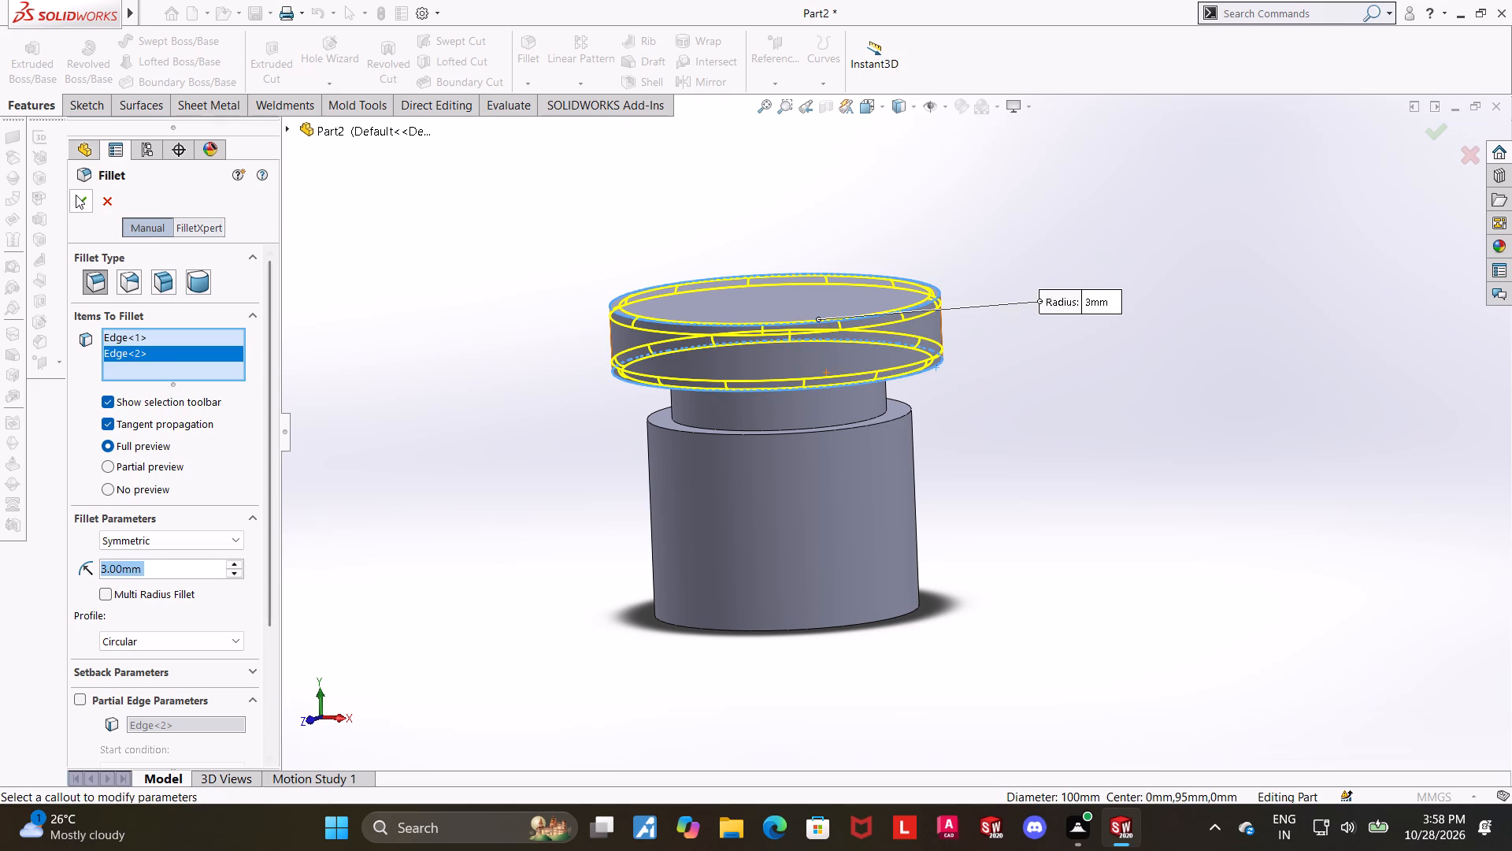
{"action": "left_click", "coordinate": [75, 195]}
{"action": "left_click", "coordinate": [1144, 448]}
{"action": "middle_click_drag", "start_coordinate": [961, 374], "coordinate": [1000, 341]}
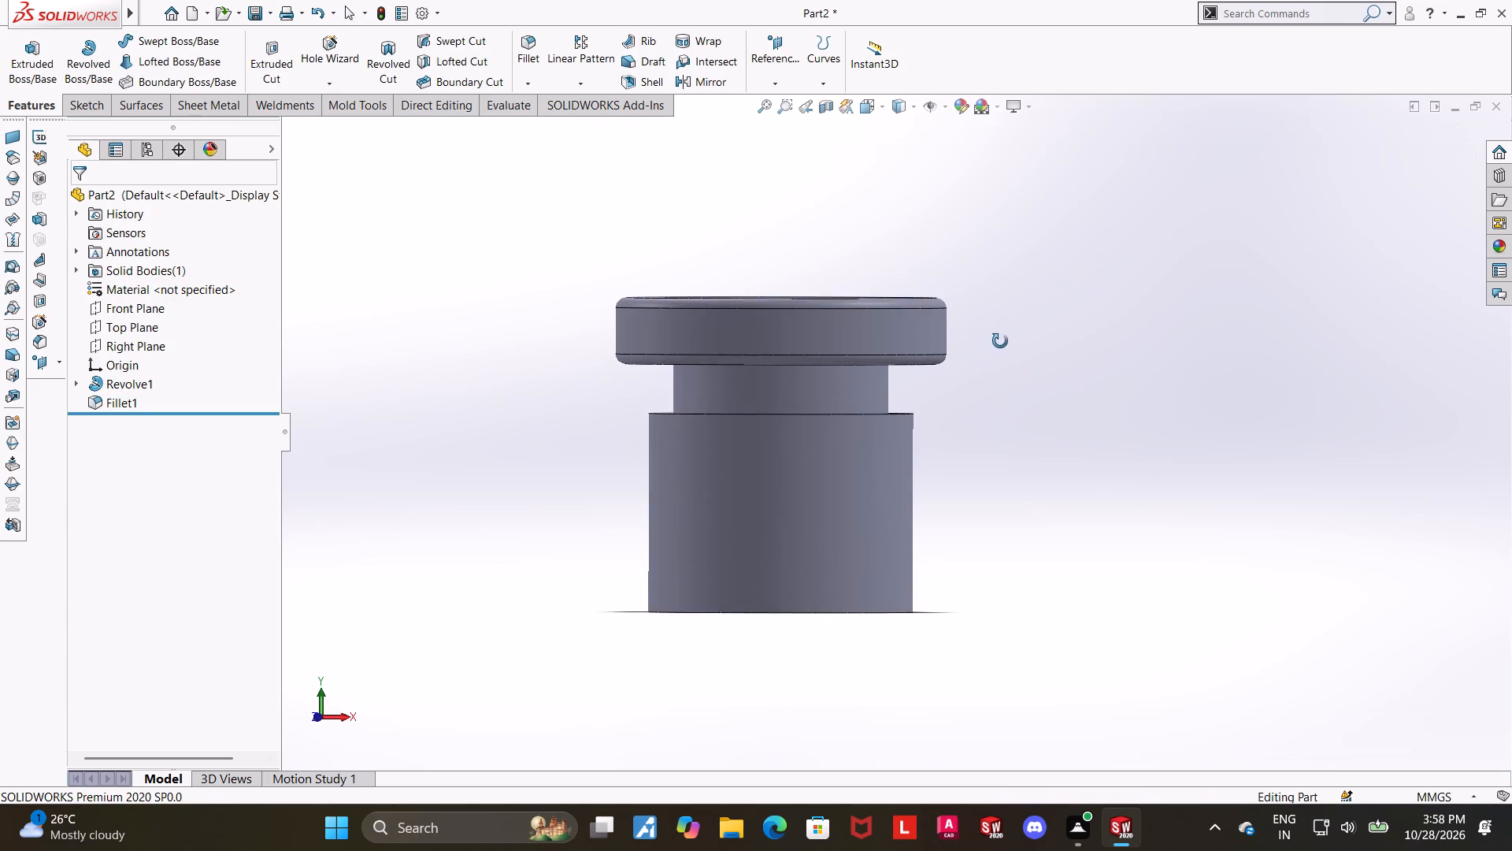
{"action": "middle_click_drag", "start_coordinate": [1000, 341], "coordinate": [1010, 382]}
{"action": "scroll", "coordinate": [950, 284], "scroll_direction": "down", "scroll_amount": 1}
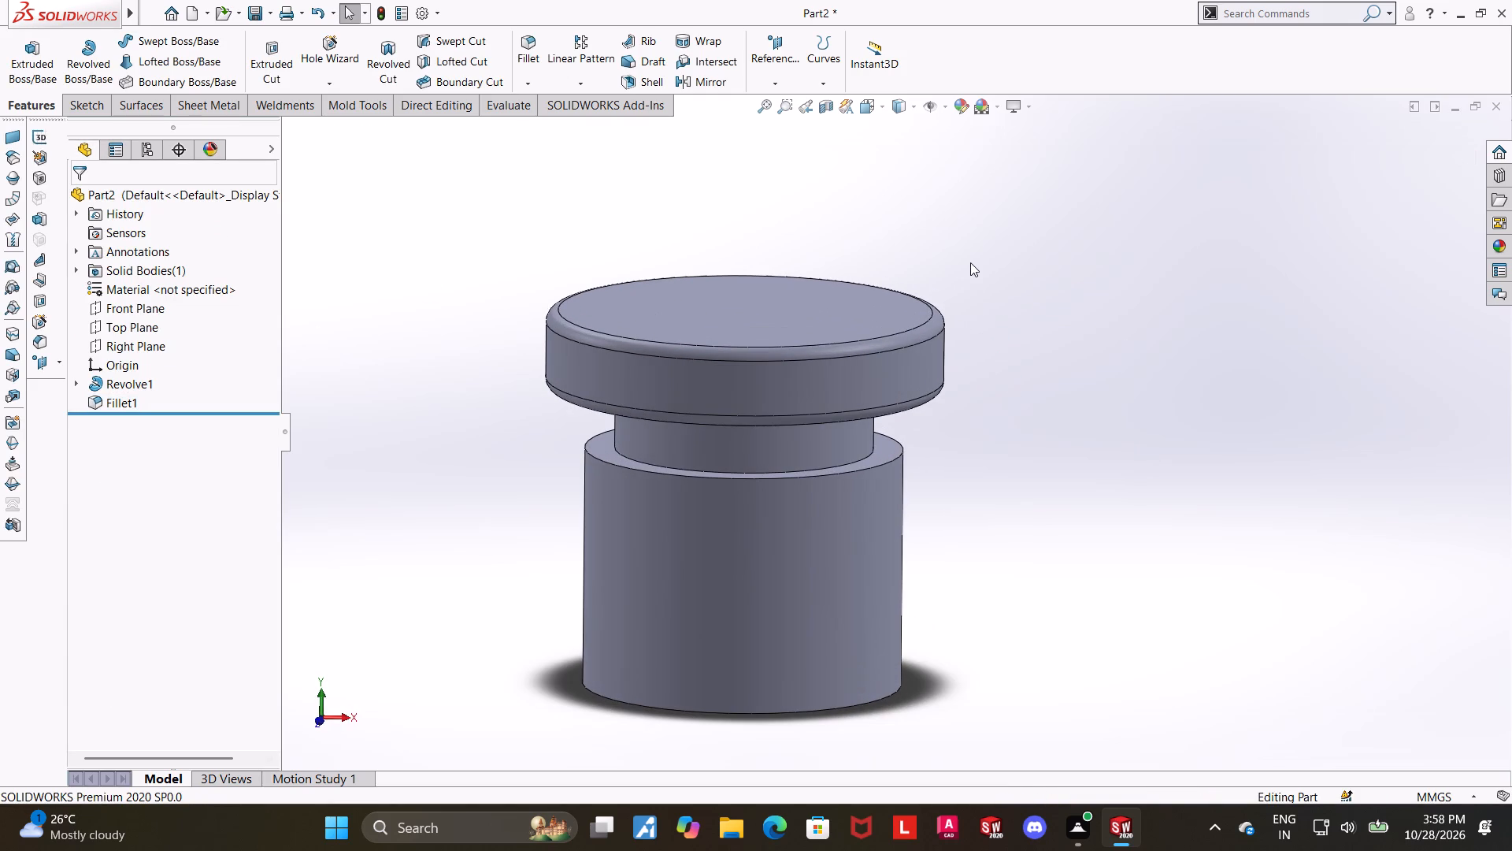
Open a sketch on the flange's top face and draw a center rectangle at the origin, about 50 by 51 mm.
{"action": "middle_click_drag", "start_coordinate": [968, 257], "coordinate": [962, 409]}
{"action": "left_click", "coordinate": [780, 366]}
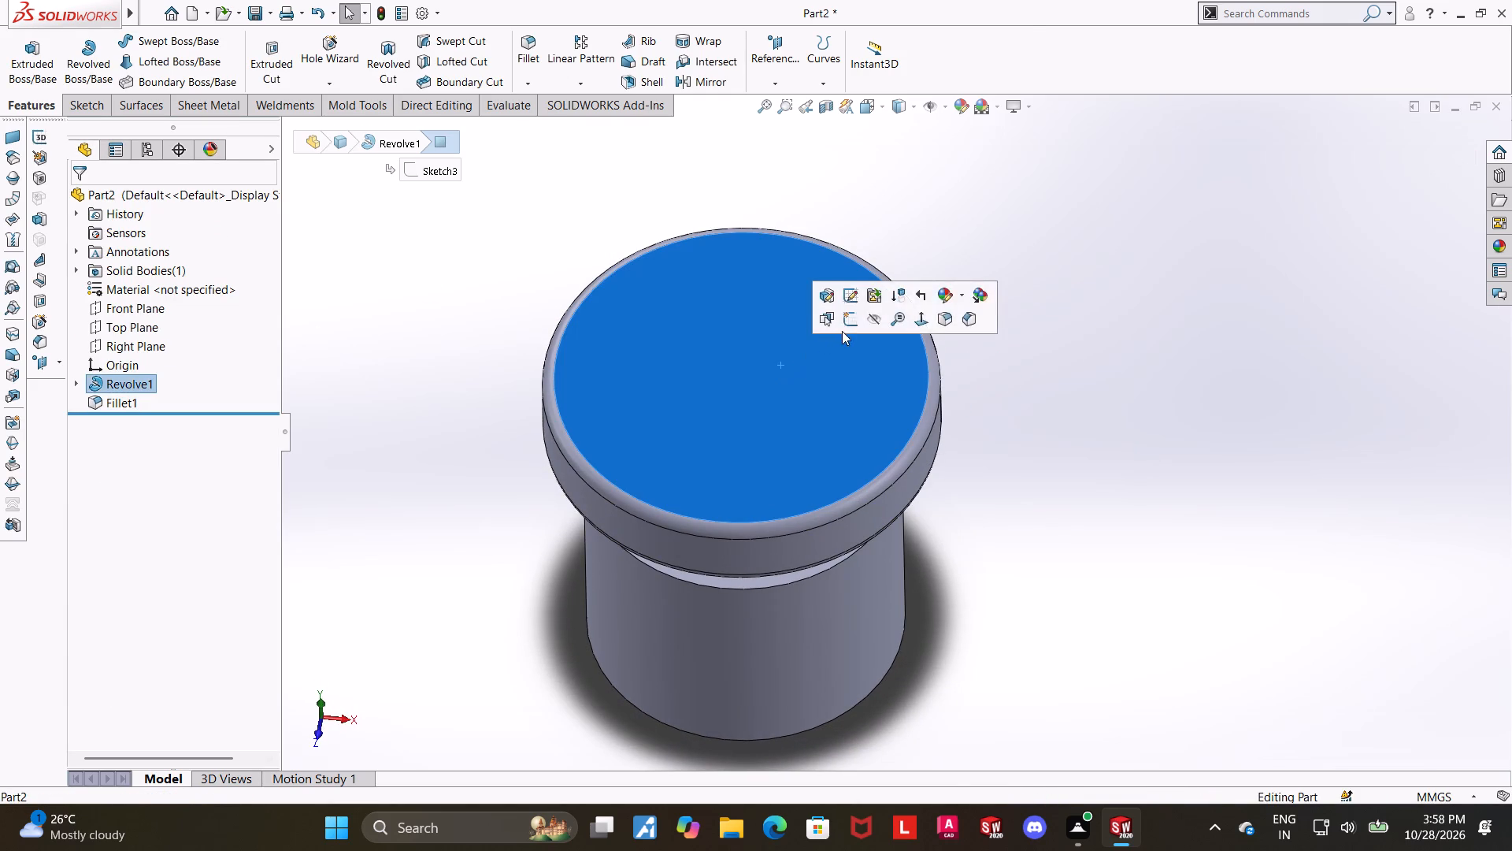
{"action": "left_click", "coordinate": [845, 319]}
{"action": "left_click", "coordinate": [156, 425]}
{"action": "left_click", "coordinate": [202, 401]}
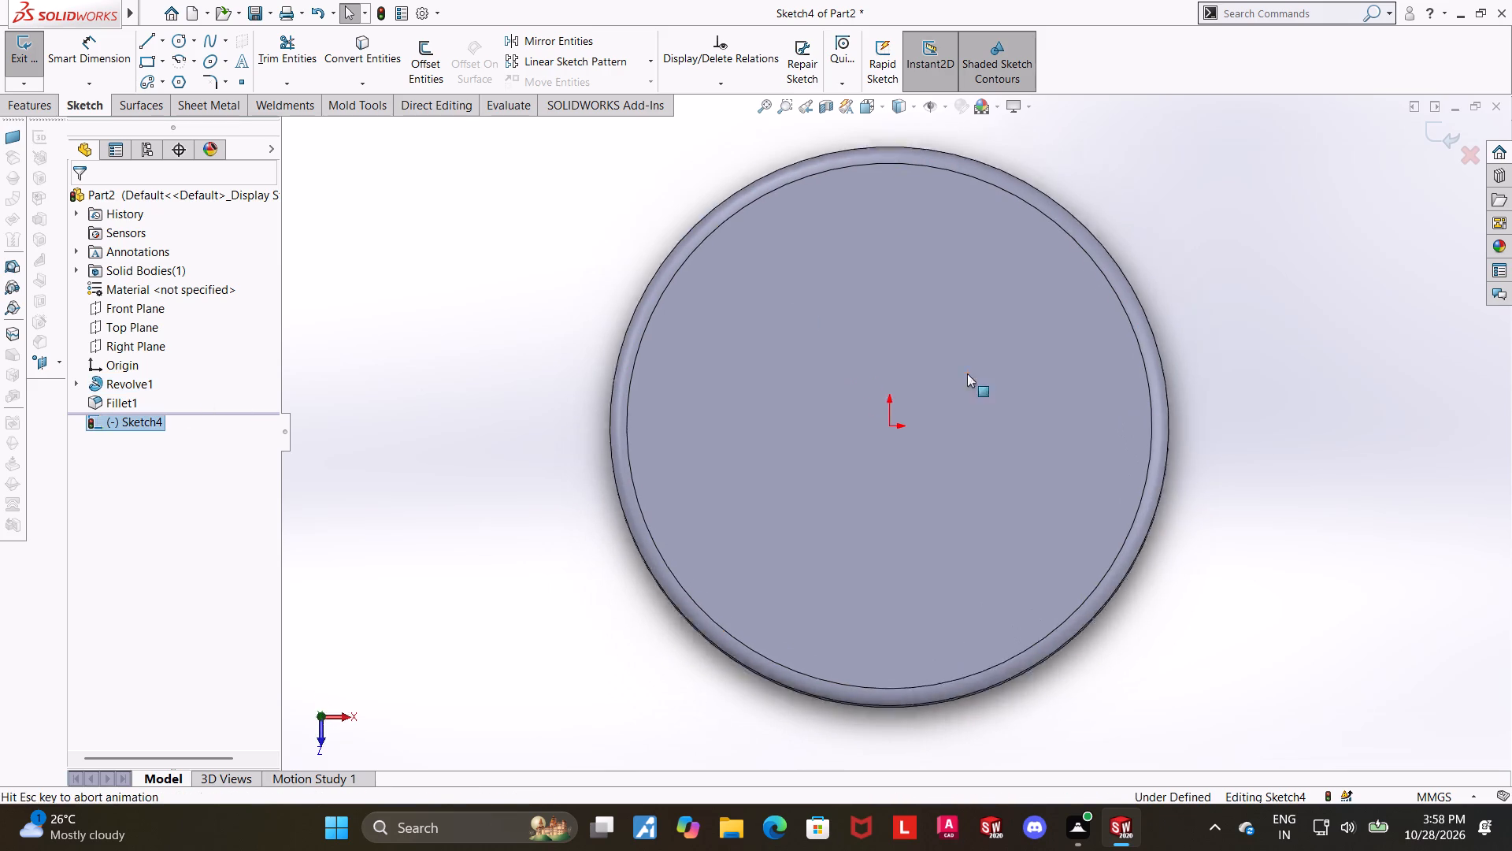
{"action": "left_click", "coordinate": [168, 66]}
{"action": "left_click", "coordinate": [168, 102]}
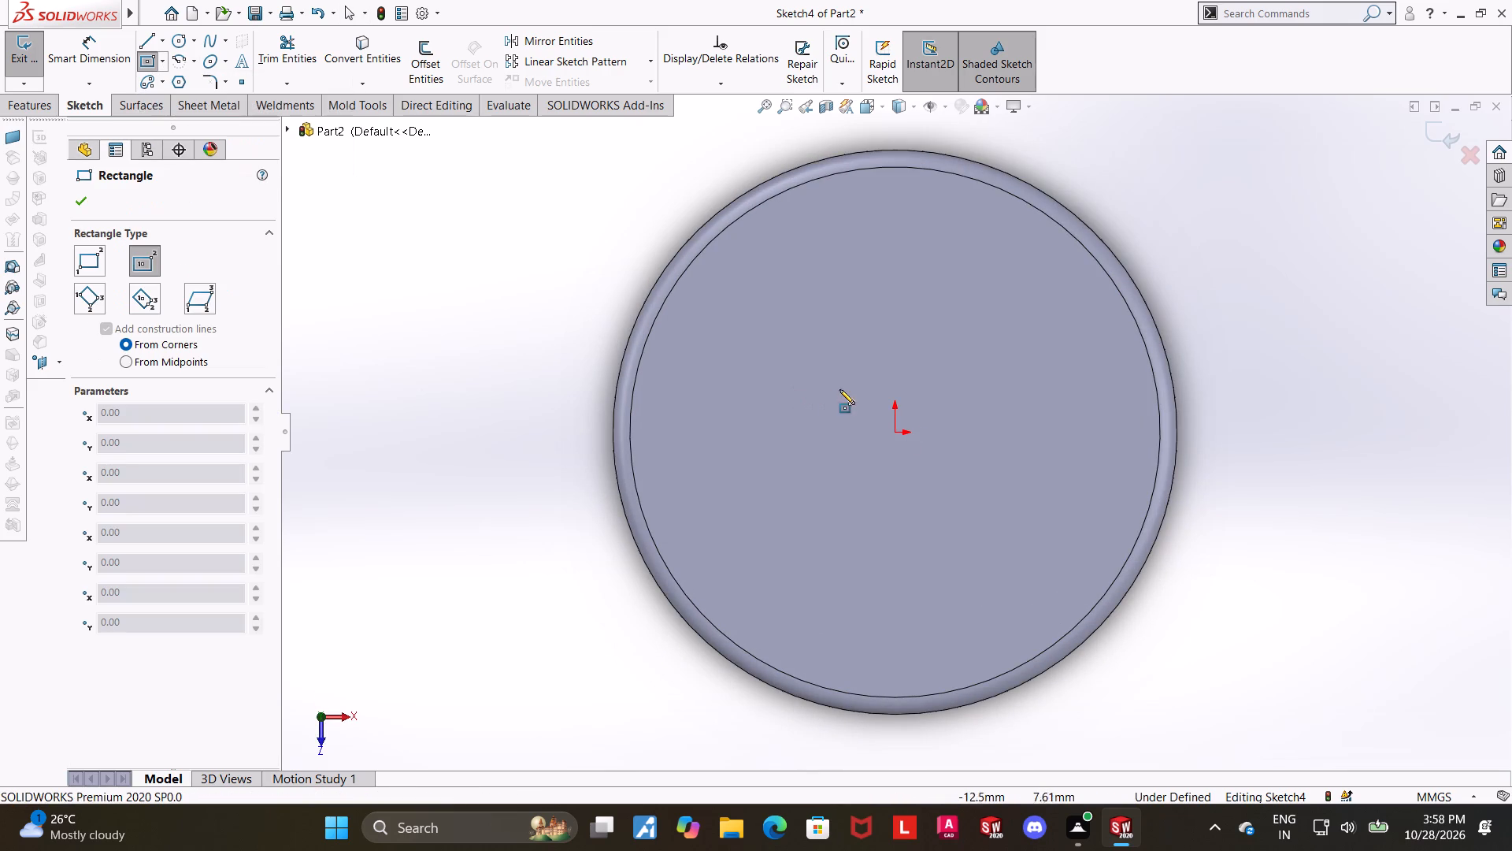
{"action": "left_click", "coordinate": [894, 434]}
{"action": "left_click", "coordinate": [1035, 289]}
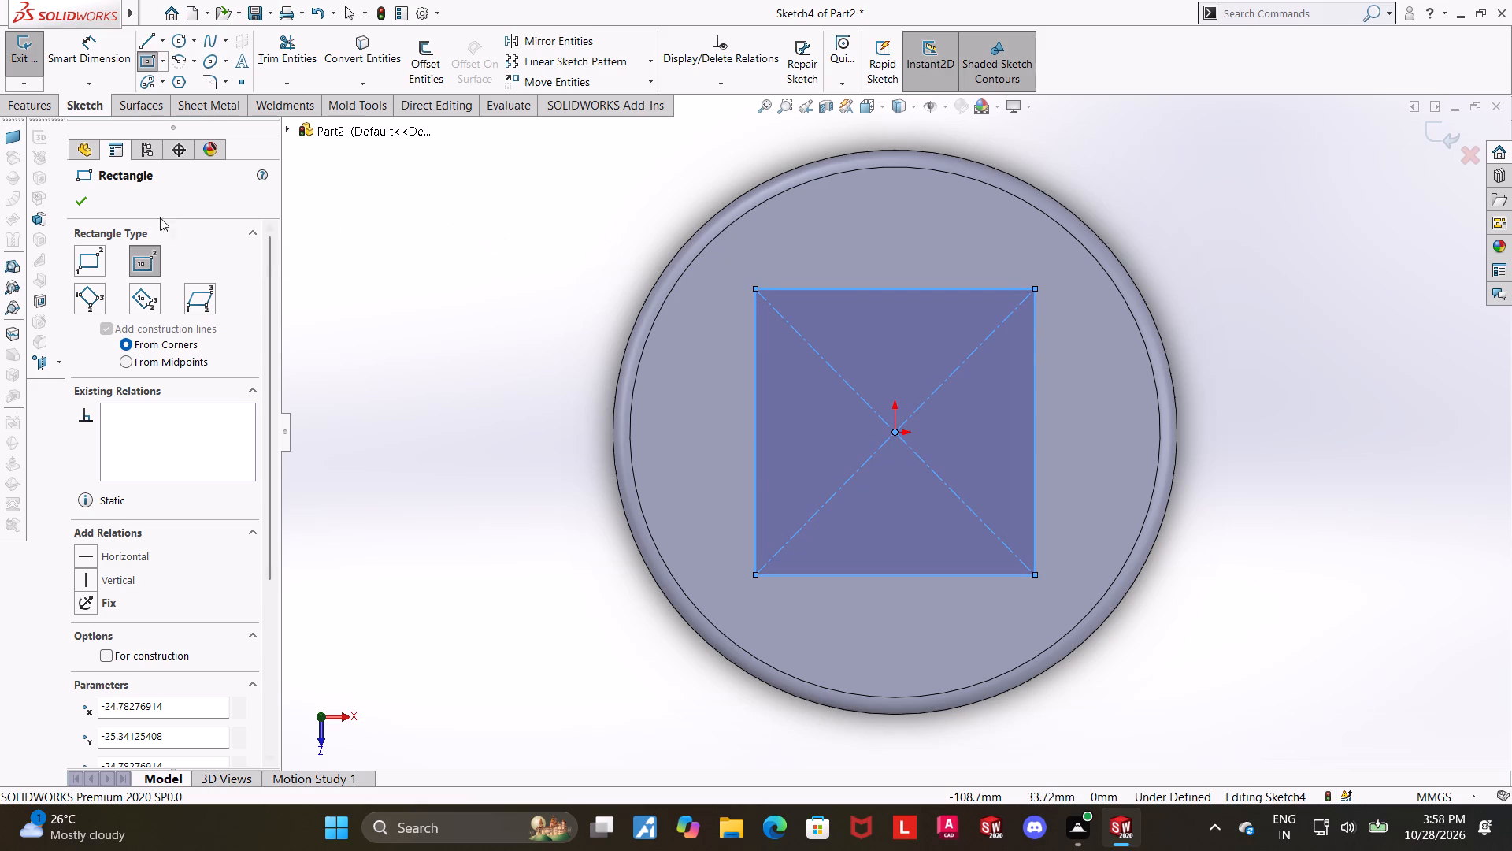
Dimension the rectangle's horizontal edge as 45 mm.
{"action": "left_click", "coordinate": [85, 44]}
{"action": "left_click", "coordinate": [937, 288]}
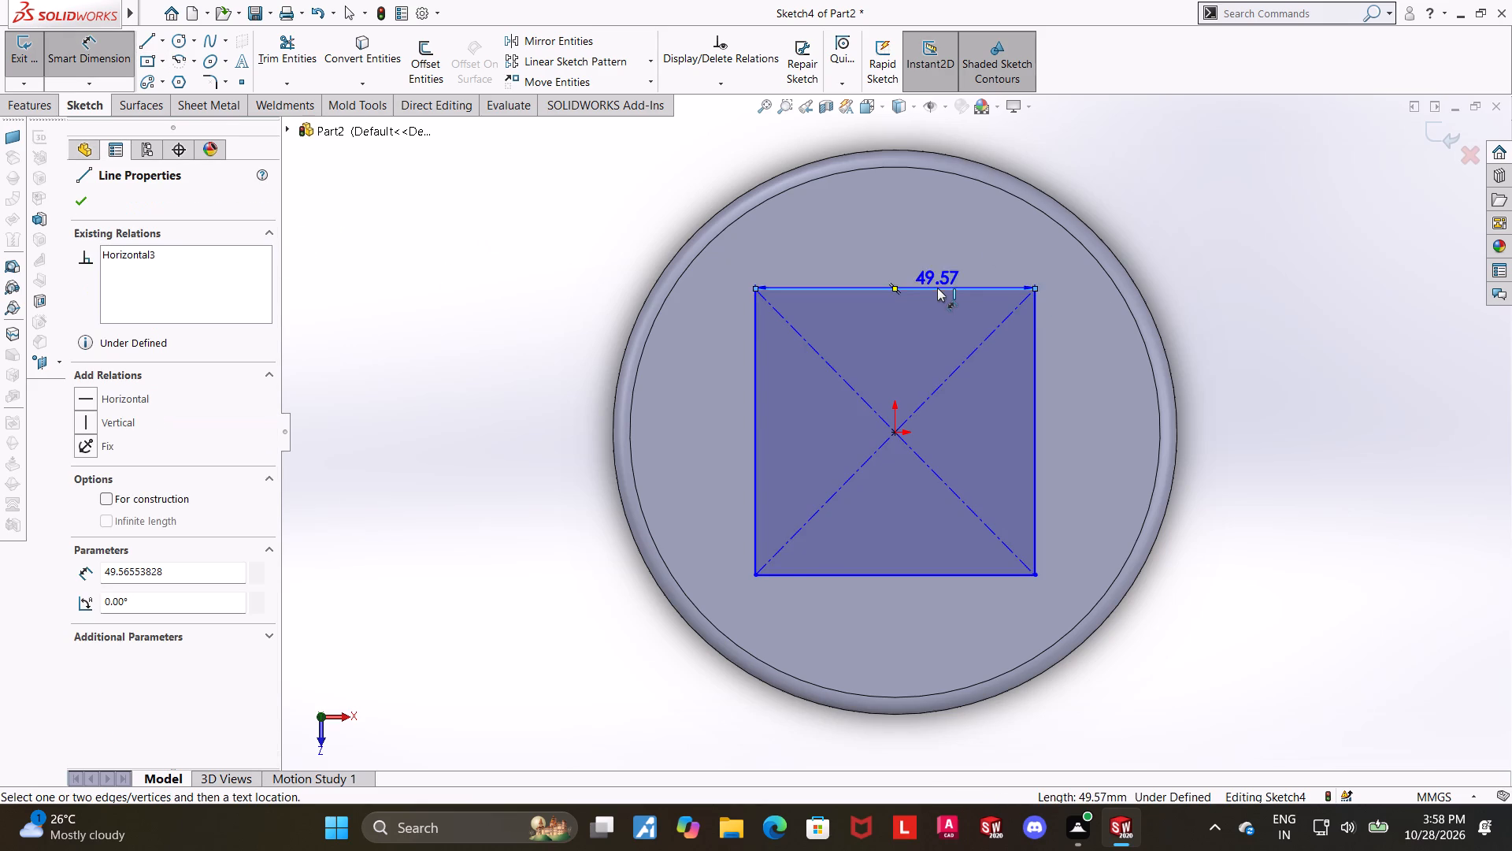
{"action": "scroll", "coordinate": [944, 288], "scroll_direction": "up", "scroll_amount": 2}
{"action": "left_click", "coordinate": [922, 191]}
{"action": "type", "text": "45"}
{"action": "key", "text": "Return"}
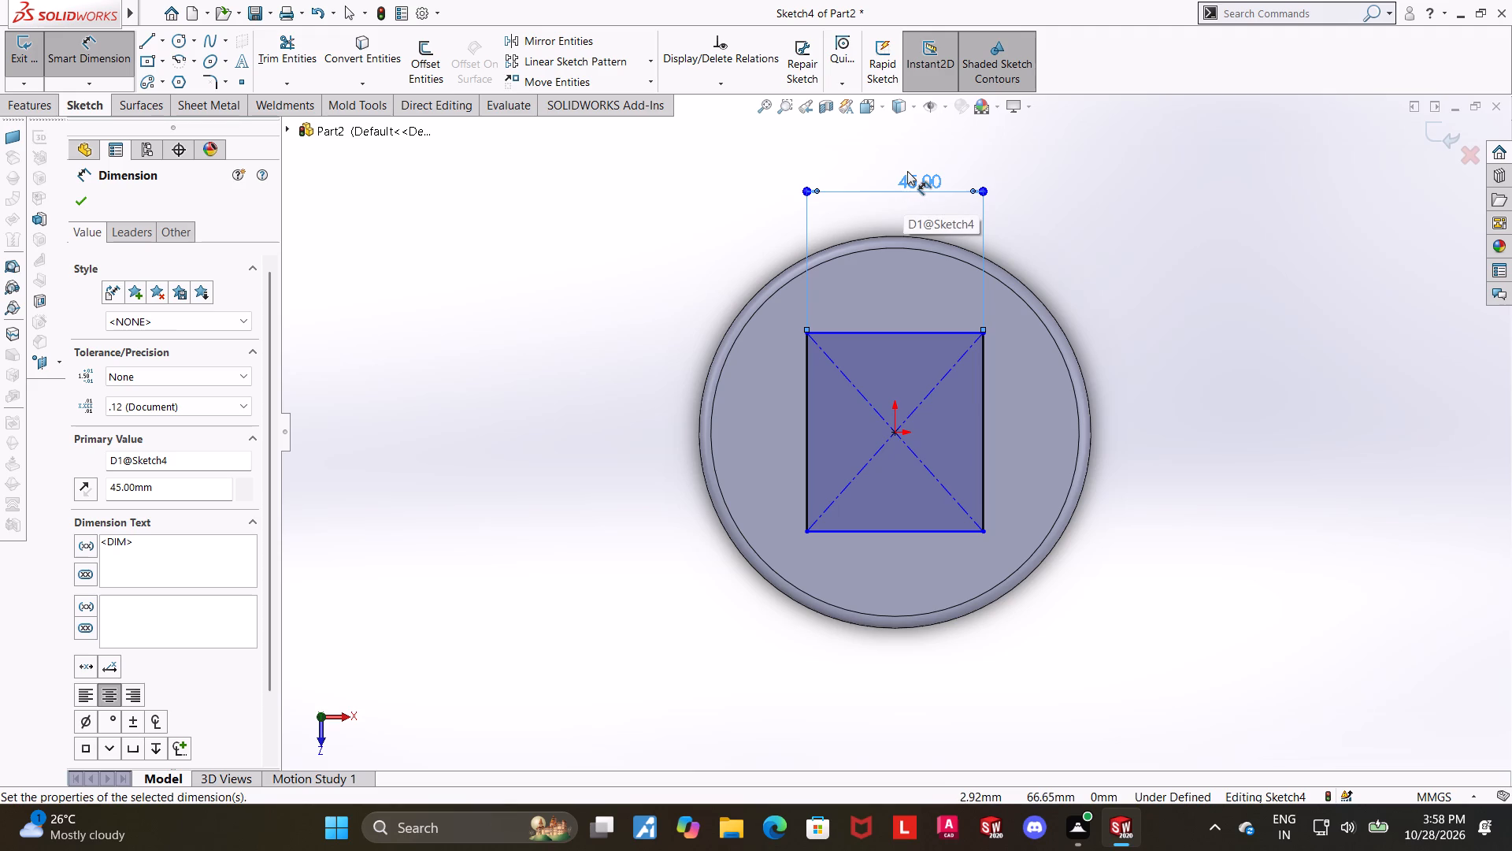
{"action": "scroll", "coordinate": [969, 177], "scroll_direction": "up", "scroll_amount": 1}
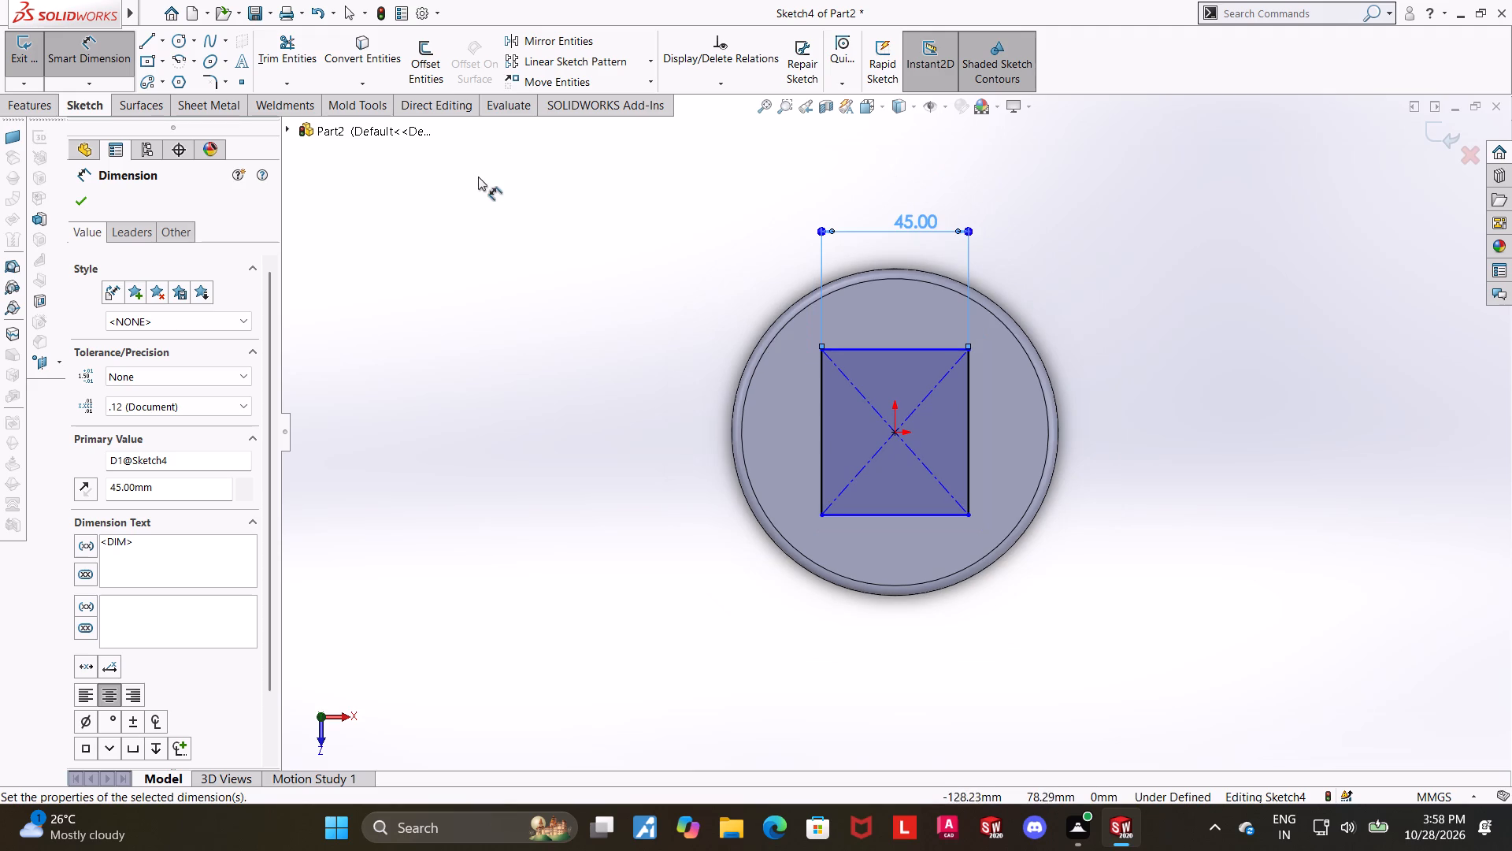
{"action": "key", "text": "Escape"}
{"action": "key", "text": "Escape"}
{"action": "left_click", "coordinate": [1112, 336]}
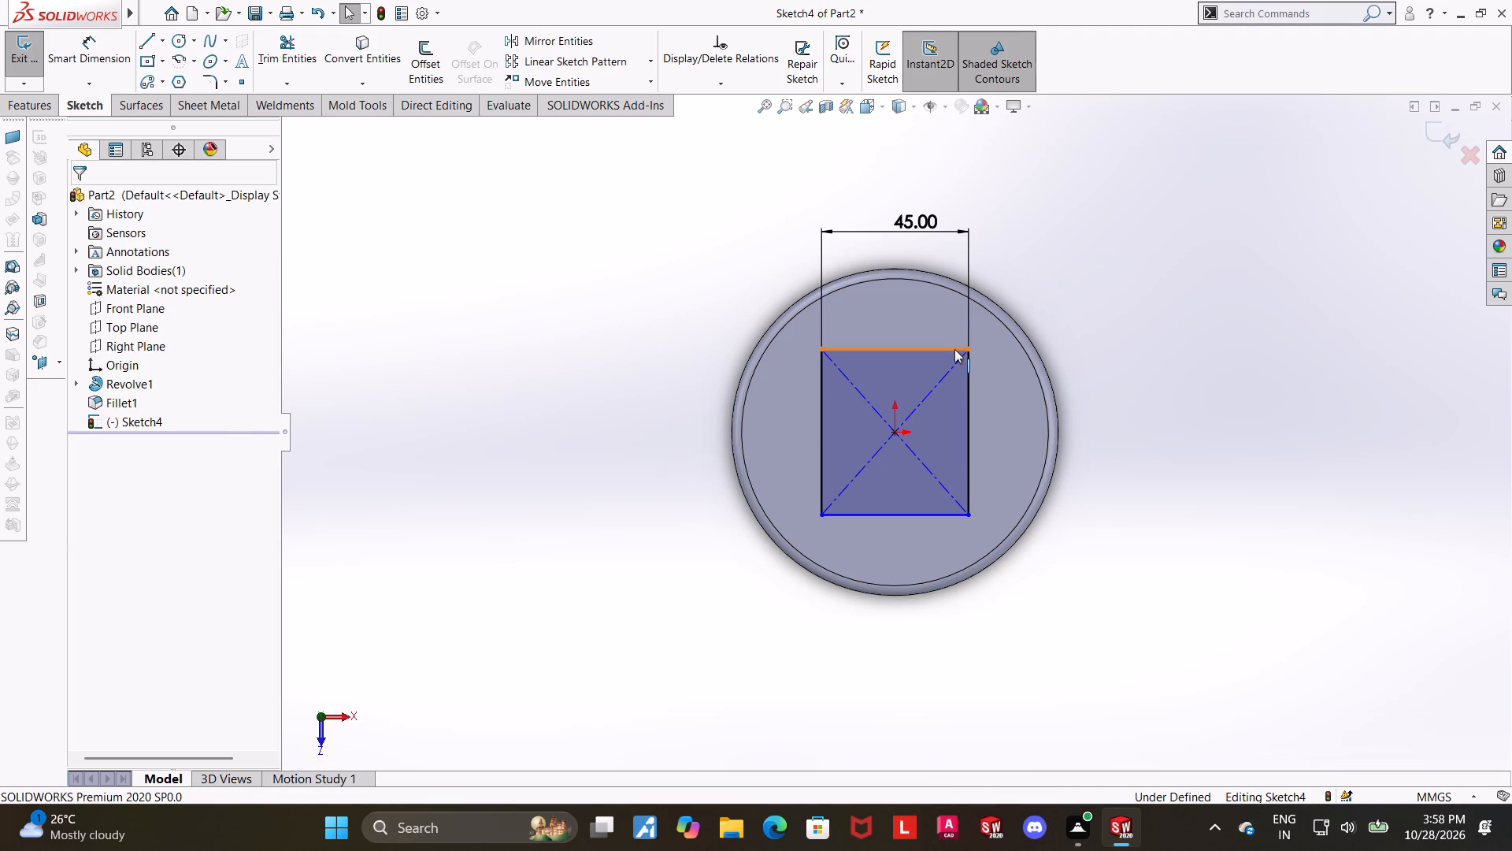
Make two adjacent sides of the rectangle equal to form a square and exit the sketch.
{"action": "left_click", "coordinate": [954, 349], "text": "ctrl"}
{"action": "left_click", "coordinate": [971, 385], "text": "ctrl"}
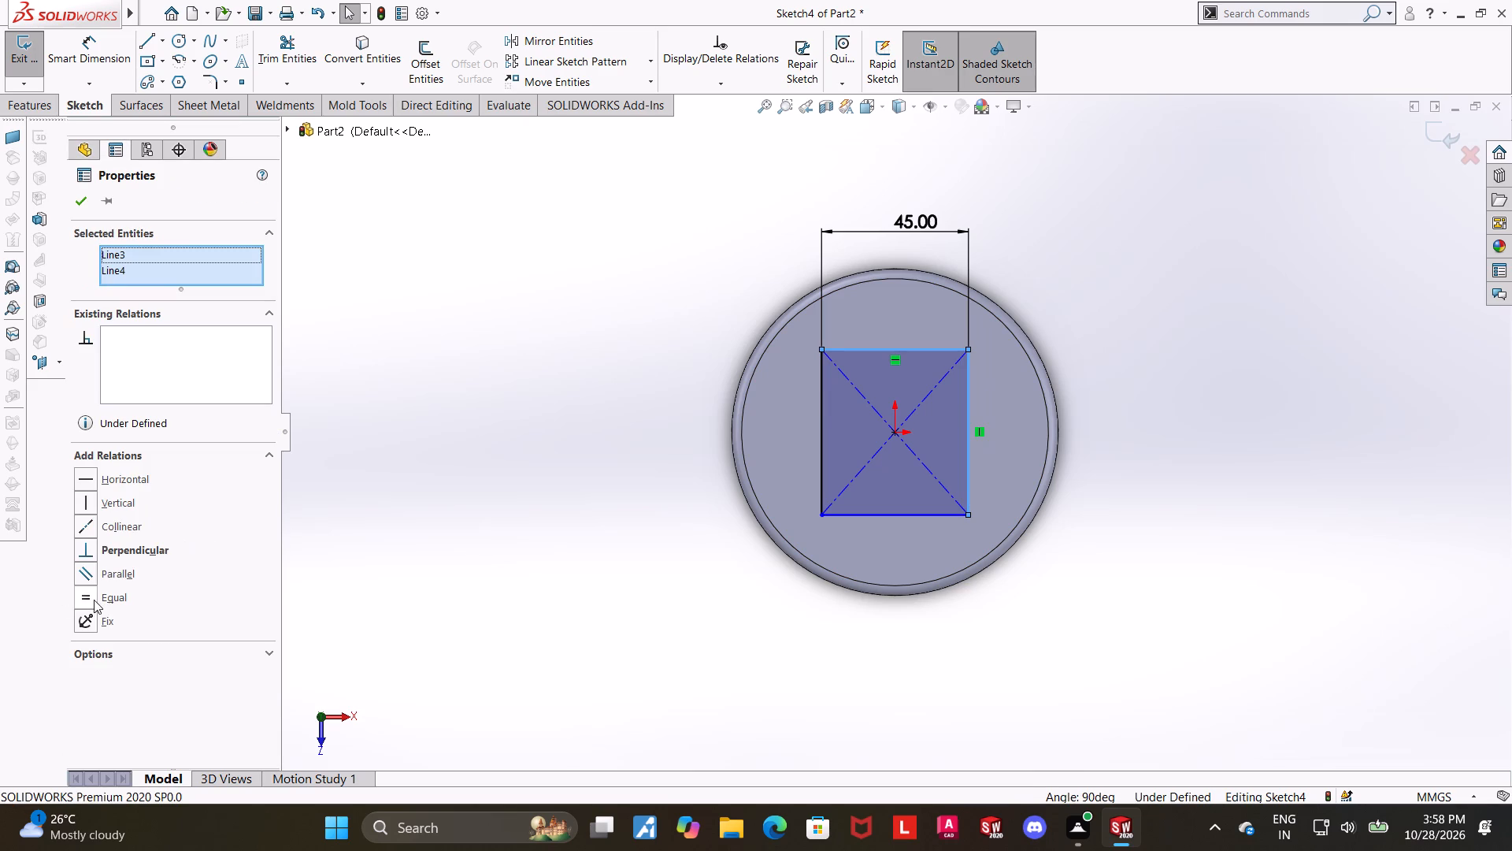
{"action": "left_click", "coordinate": [94, 600]}
{"action": "left_click", "coordinate": [1102, 409]}
{"action": "left_click", "coordinate": [1434, 133]}
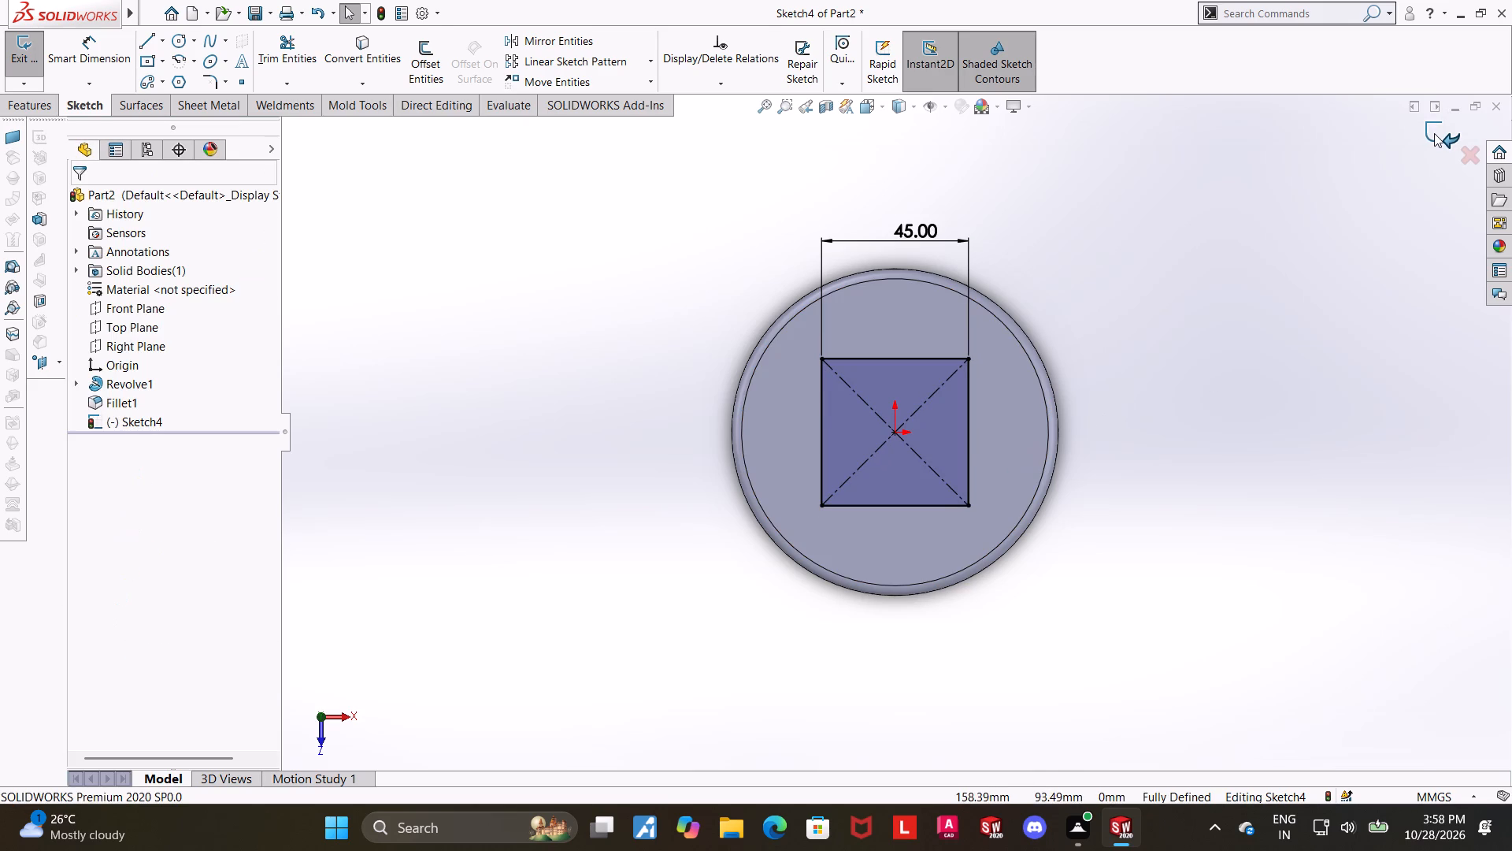
Cut-extrude the square sketch with the Through All end condition down through the part.
{"action": "scroll", "coordinate": [1336, 286], "scroll_direction": "up", "scroll_amount": 2}
{"action": "middle_click_drag", "start_coordinate": [1318, 336], "coordinate": [1326, 198]}
{"action": "scroll", "coordinate": [1207, 321], "scroll_direction": "down", "scroll_amount": 1}
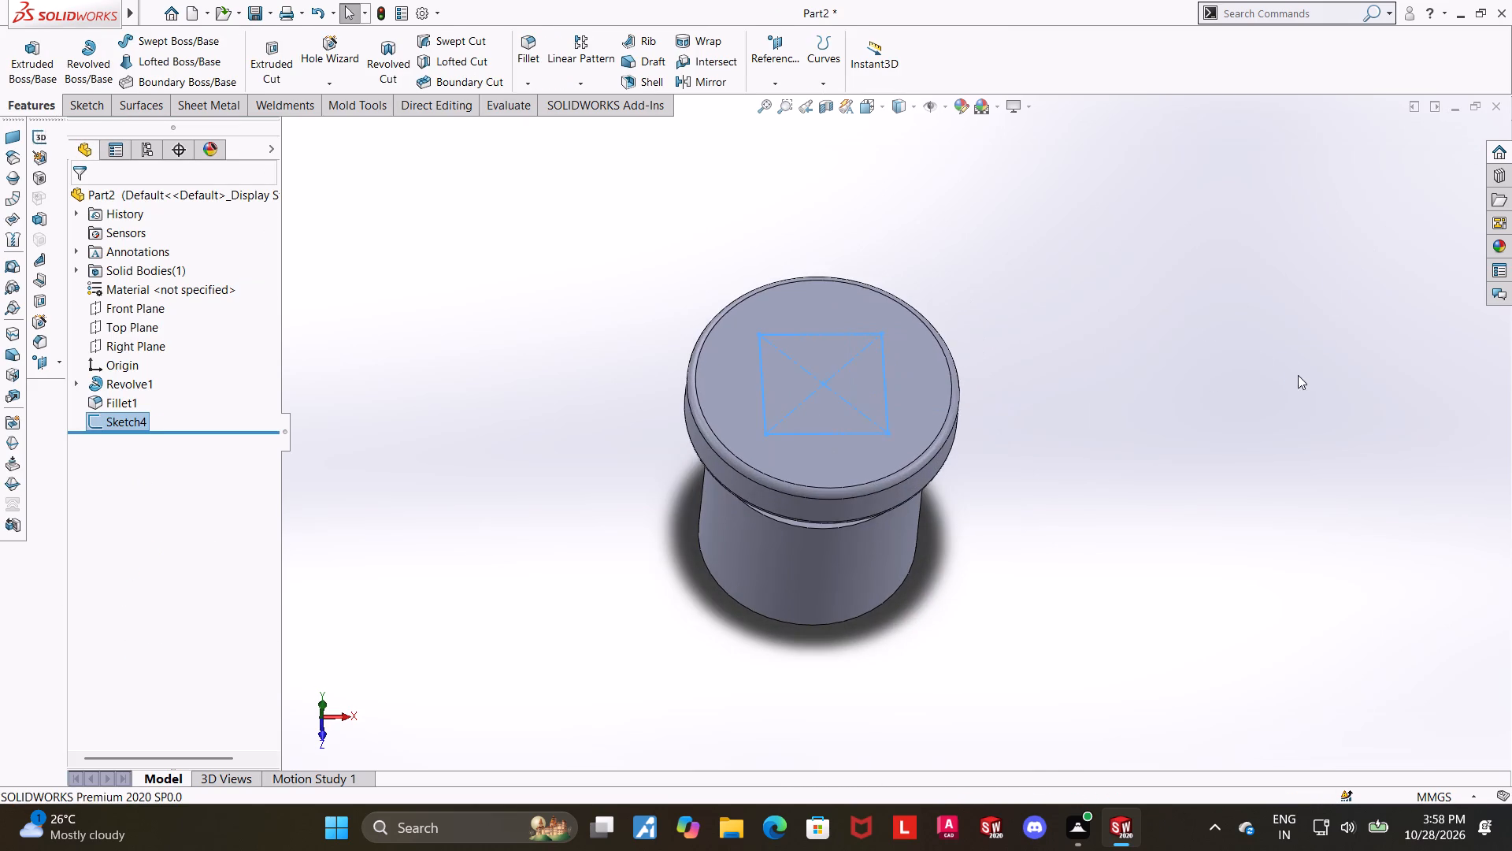
{"action": "middle_click_drag", "start_coordinate": [1297, 375], "coordinate": [1288, 314]}
{"action": "left_click", "coordinate": [283, 72]}
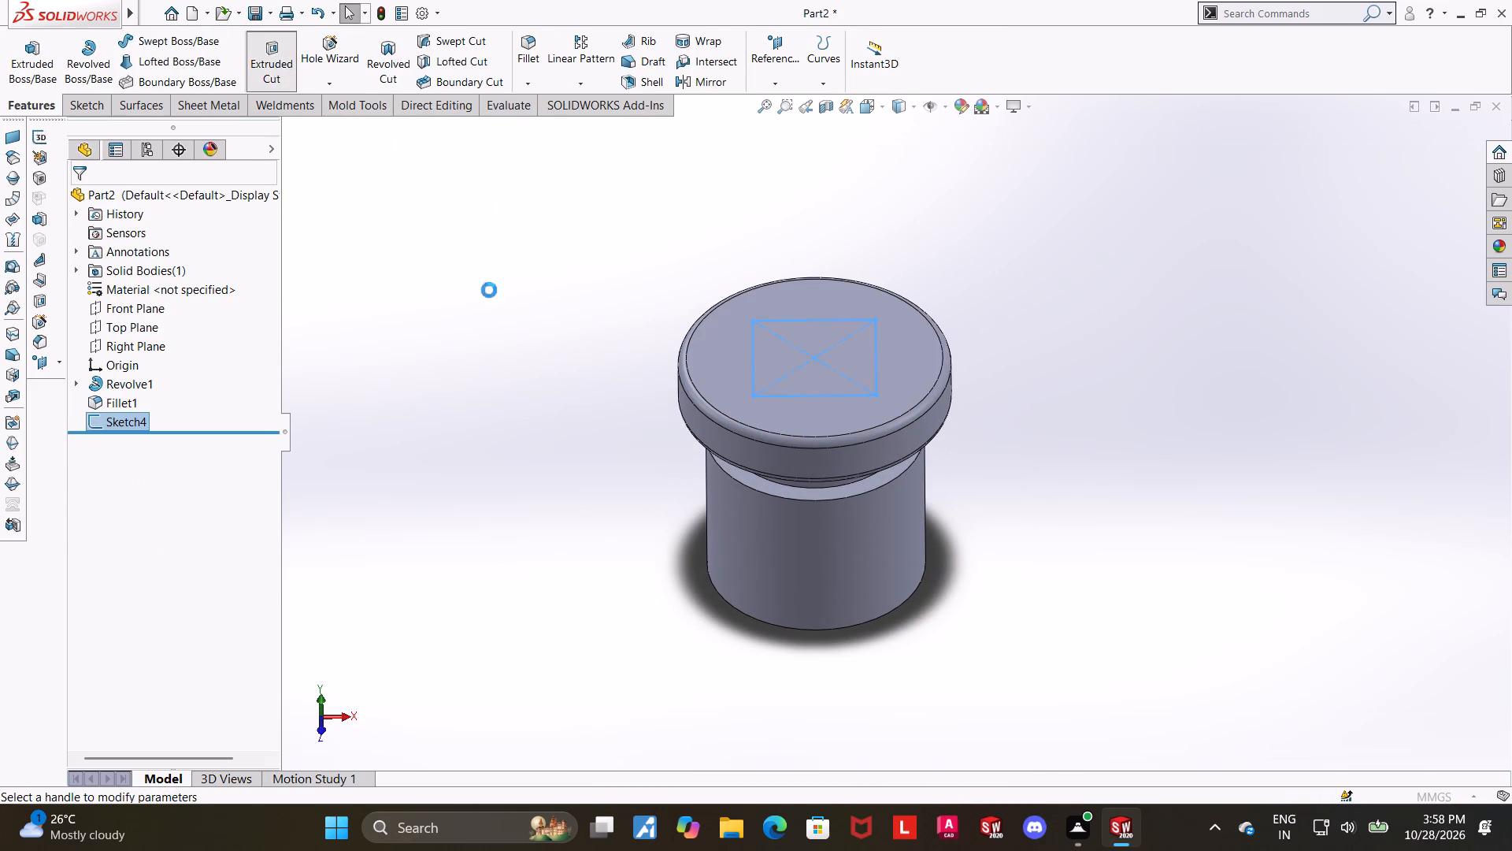
{"action": "left_click", "coordinate": [141, 306]}
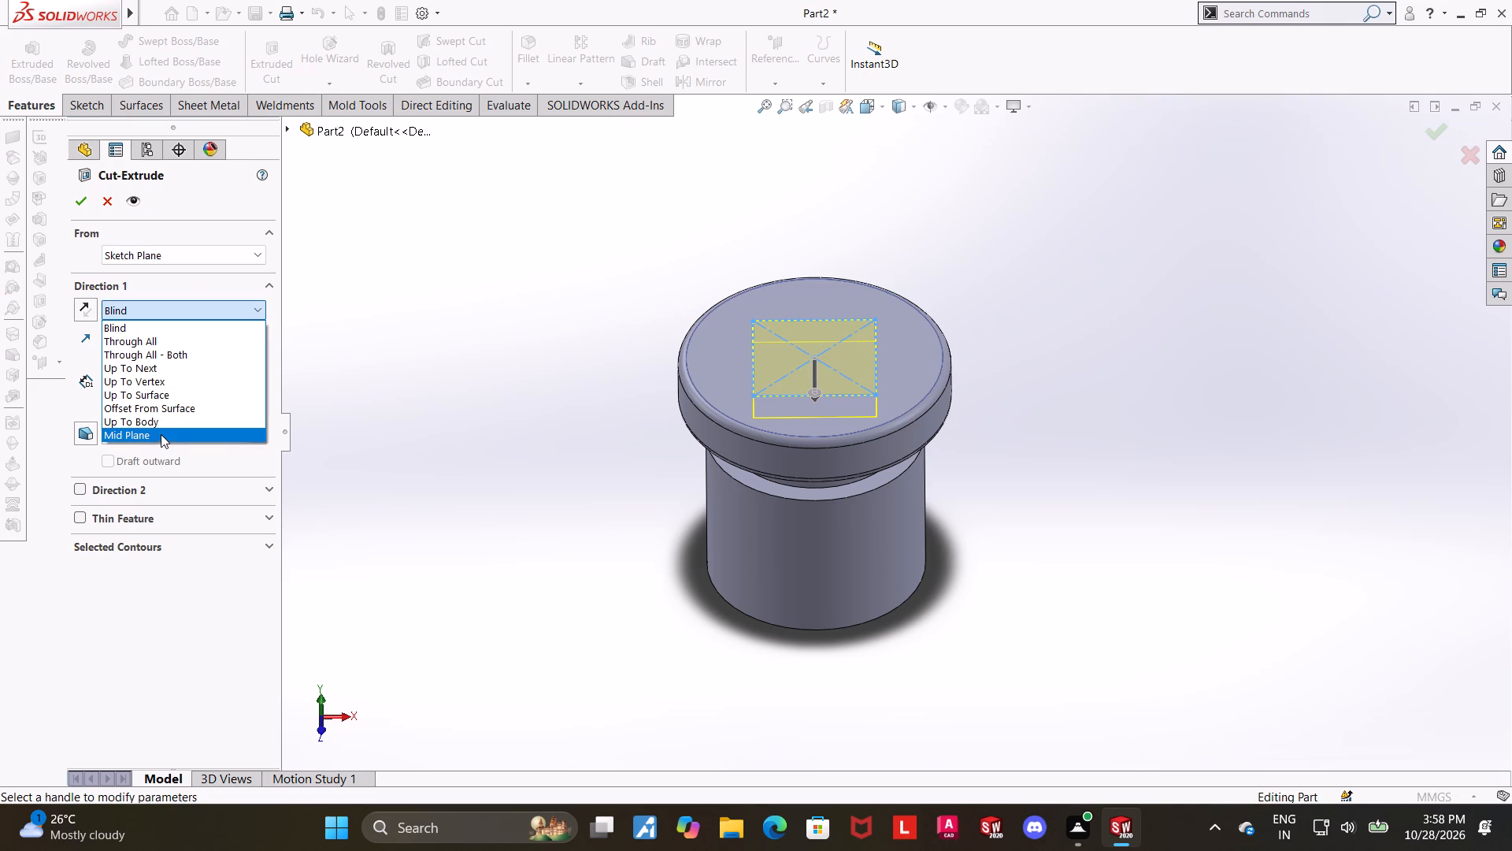
{"action": "left_click", "coordinate": [484, 379]}
{"action": "left_click", "coordinate": [160, 308]}
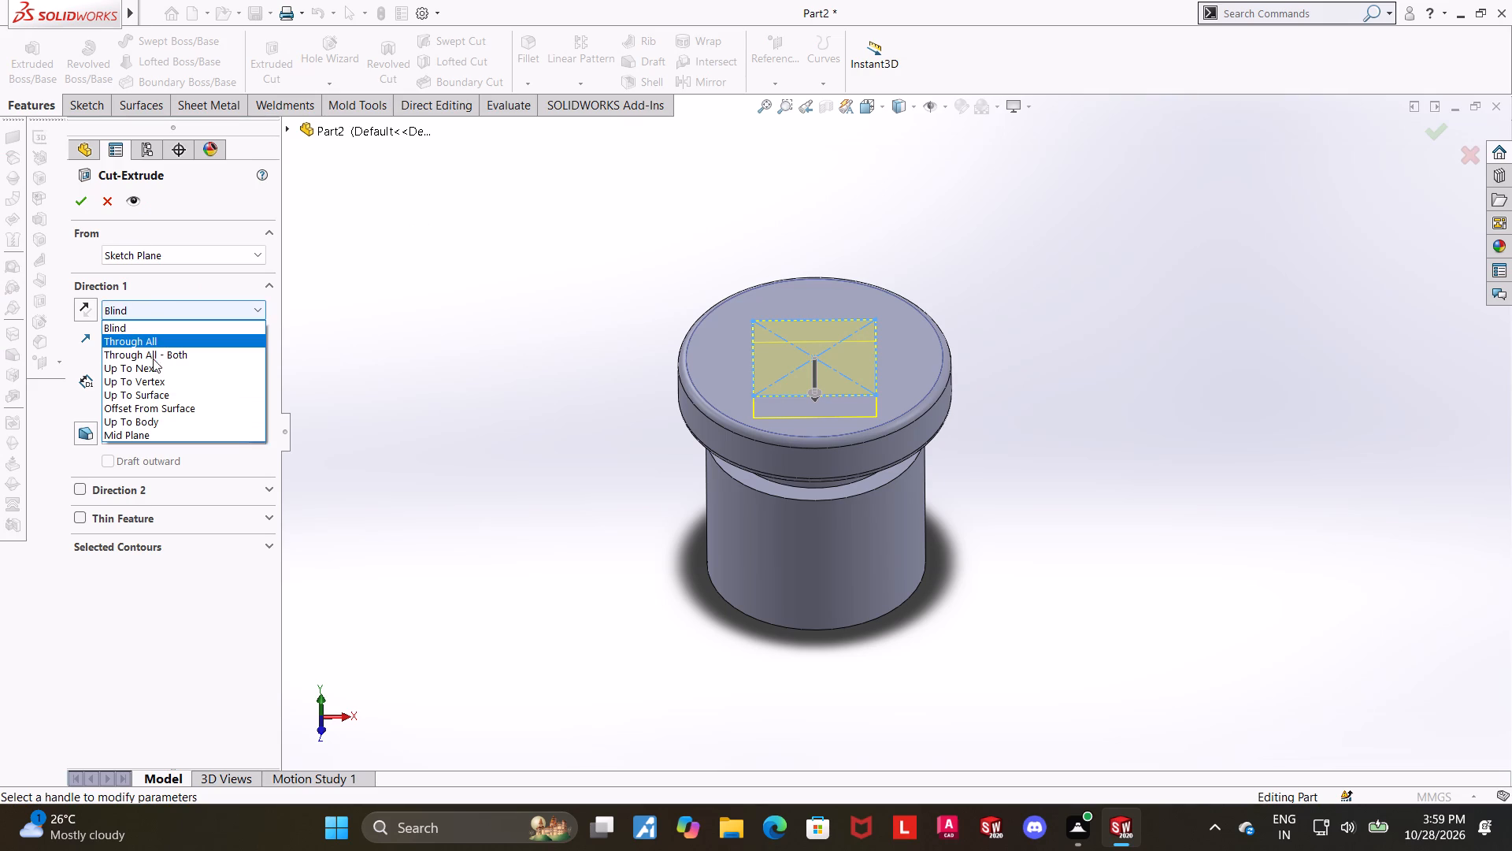
{"action": "left_click", "coordinate": [150, 341]}
{"action": "left_click", "coordinate": [81, 207]}
{"action": "left_click", "coordinate": [332, 340]}
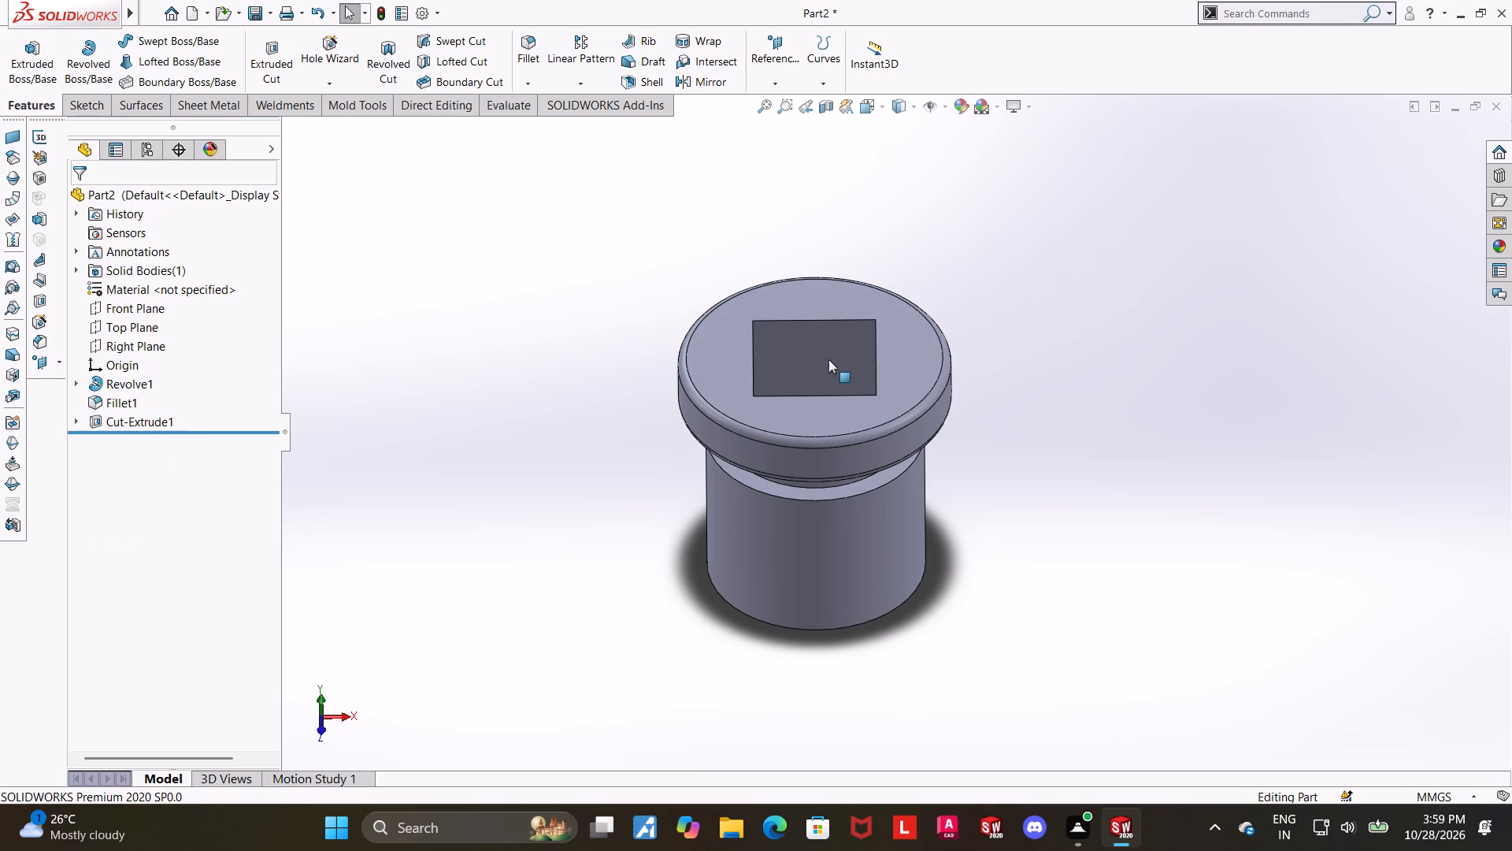
Examine the part from isometric and rotated views, checking the square cut, the Right Plane and the lower cylindrical face.
{"action": "key", "text": "ctrl+7"}
{"action": "scroll", "coordinate": [1210, 457], "scroll_direction": "up", "scroll_amount": 2}
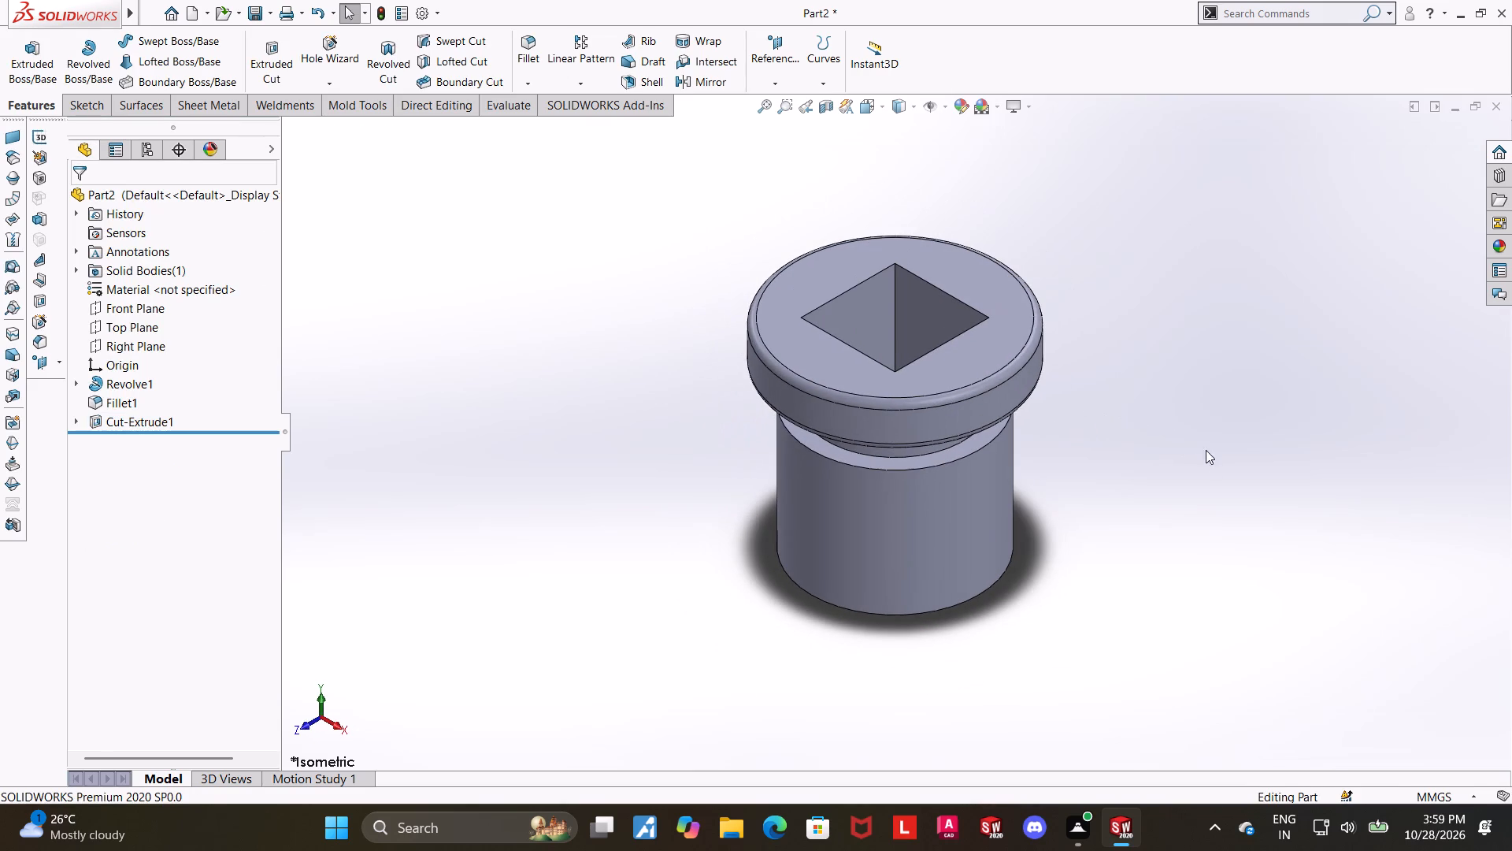
{"action": "scroll", "coordinate": [1085, 368], "scroll_direction": "down", "scroll_amount": 1}
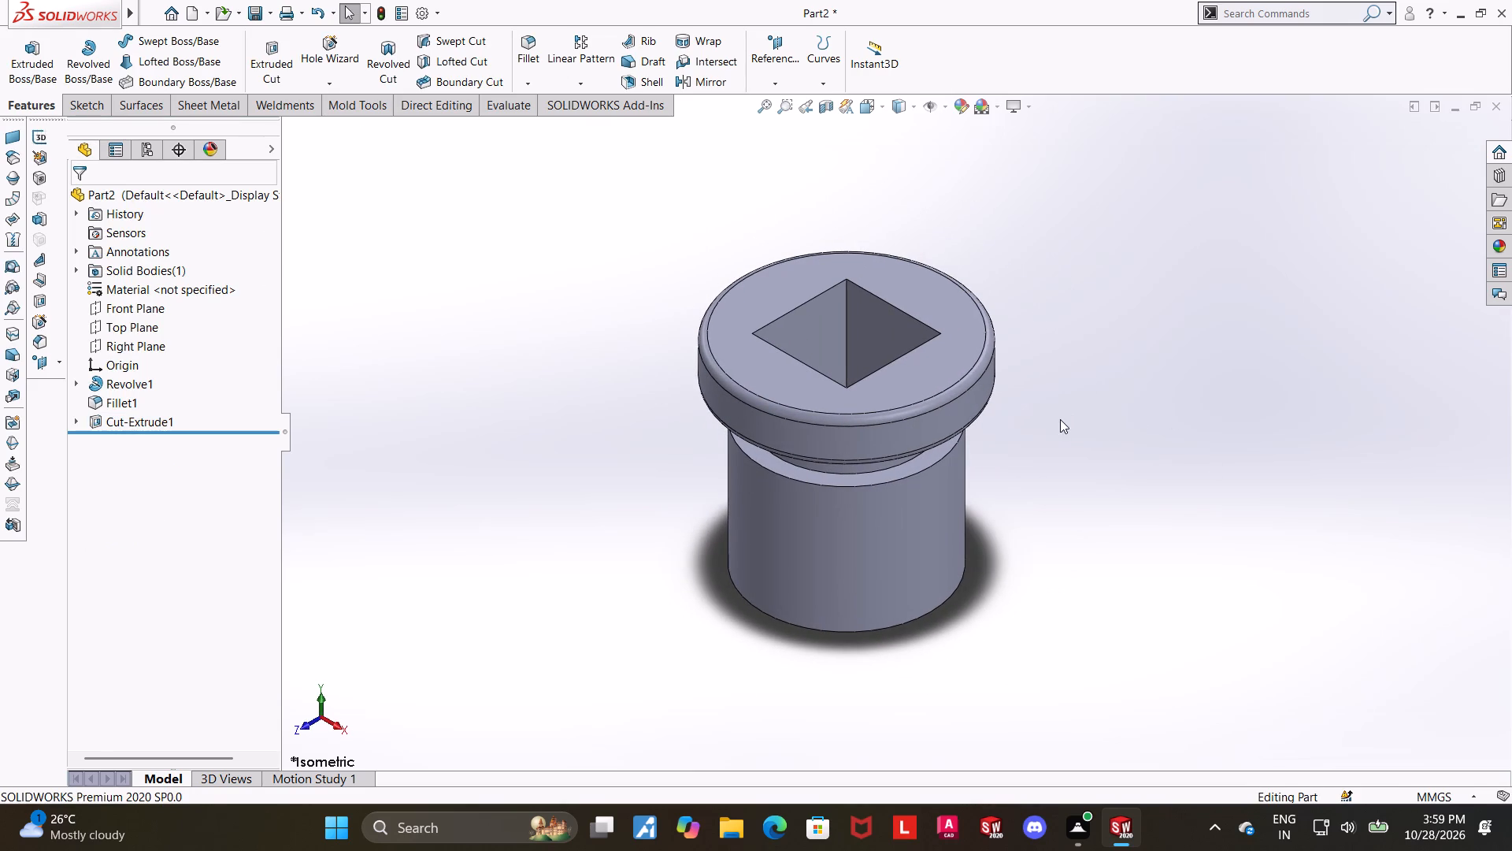
{"action": "middle_click_drag", "start_coordinate": [1060, 419], "coordinate": [1126, 436]}
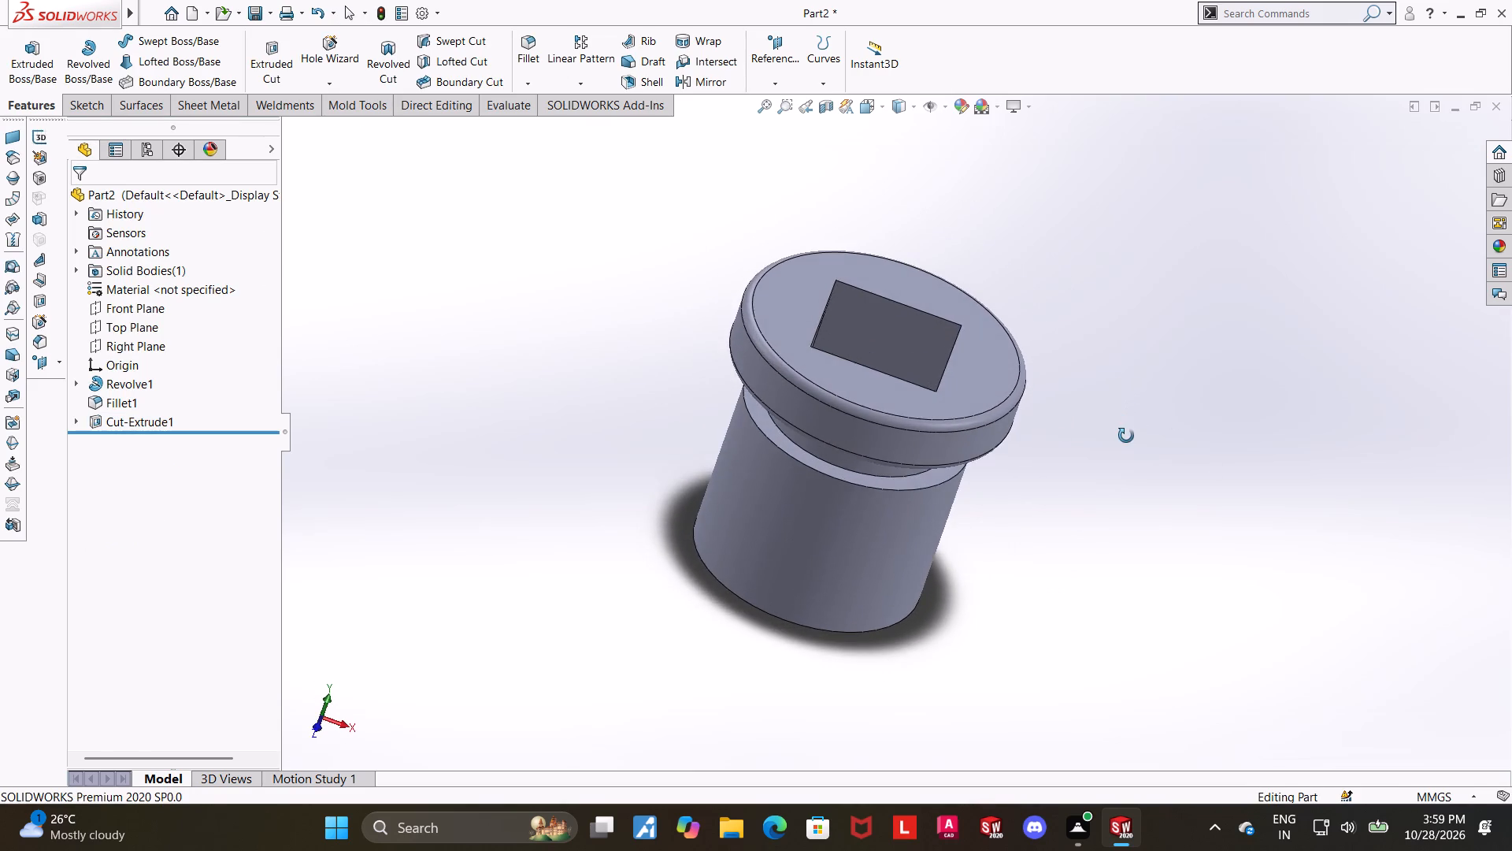
{"action": "middle_click_drag", "start_coordinate": [1126, 436], "coordinate": [1061, 465]}
{"action": "left_click", "coordinate": [135, 348]}
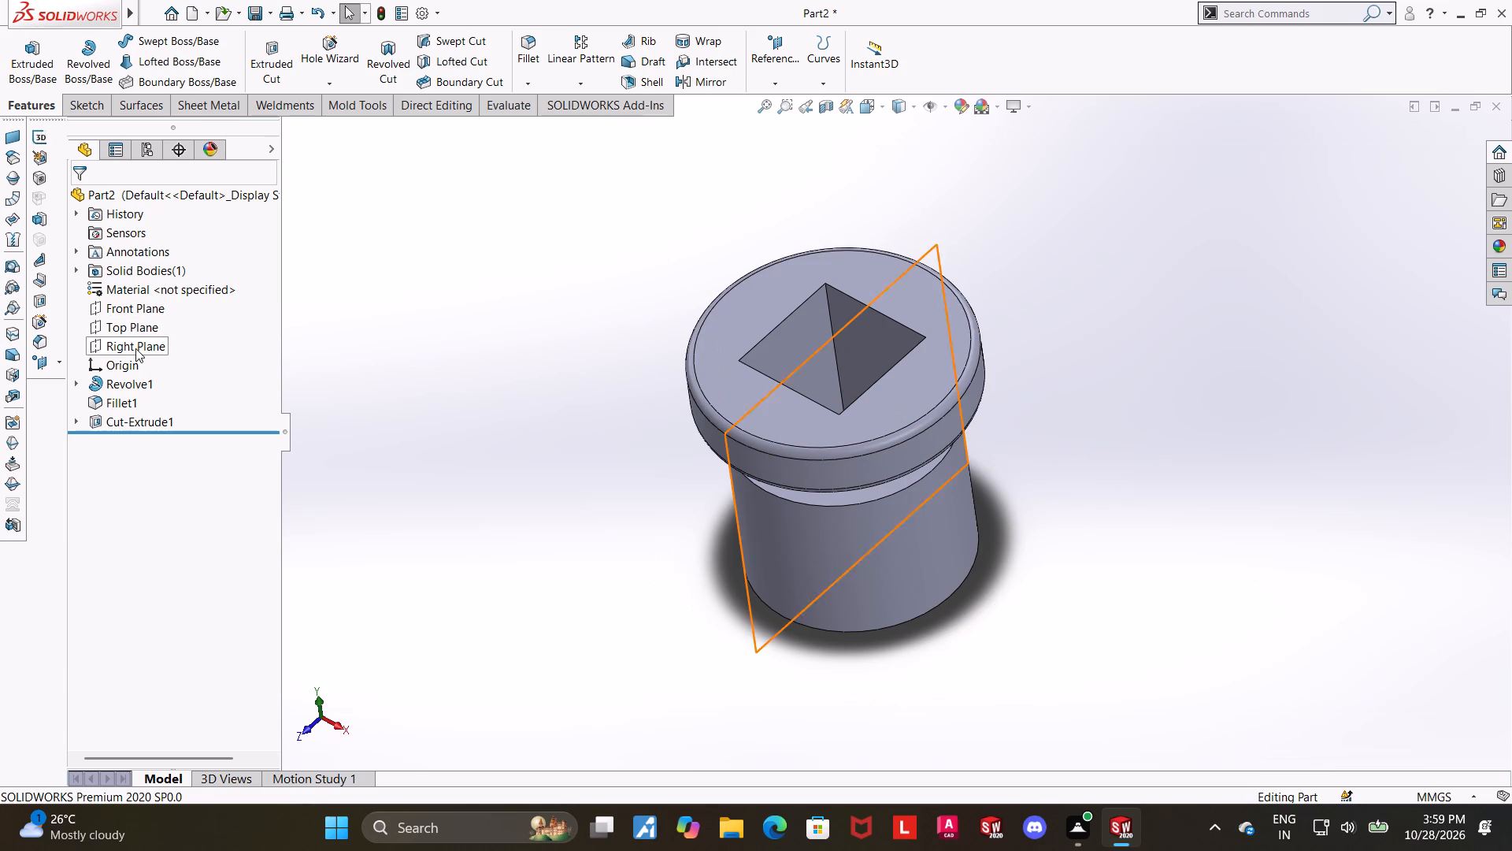
{"action": "middle_click_drag", "start_coordinate": [908, 398], "coordinate": [974, 366]}
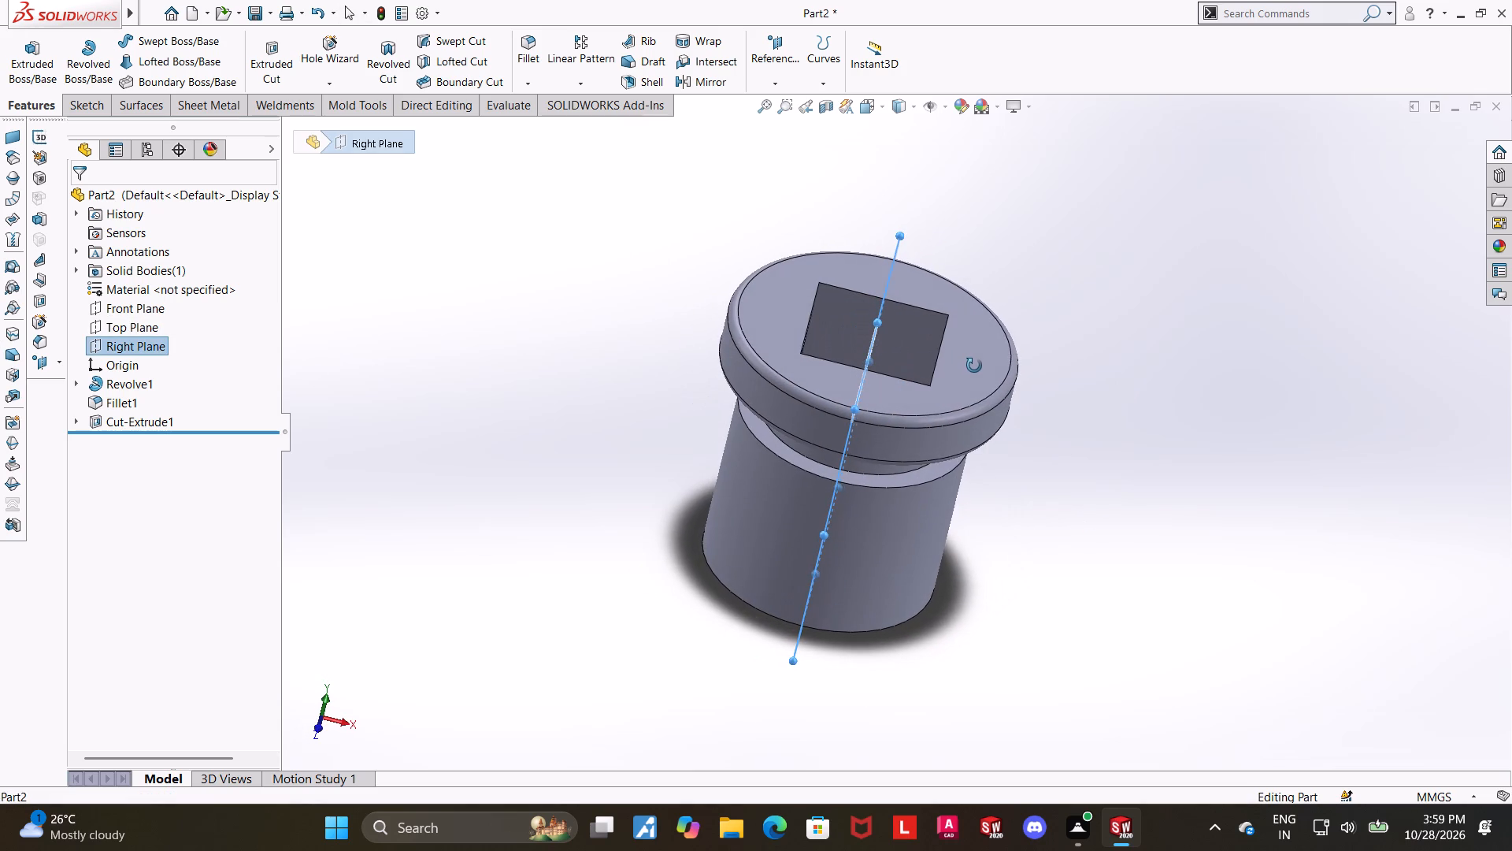
{"action": "middle_click_drag", "start_coordinate": [974, 366], "coordinate": [973, 366]}
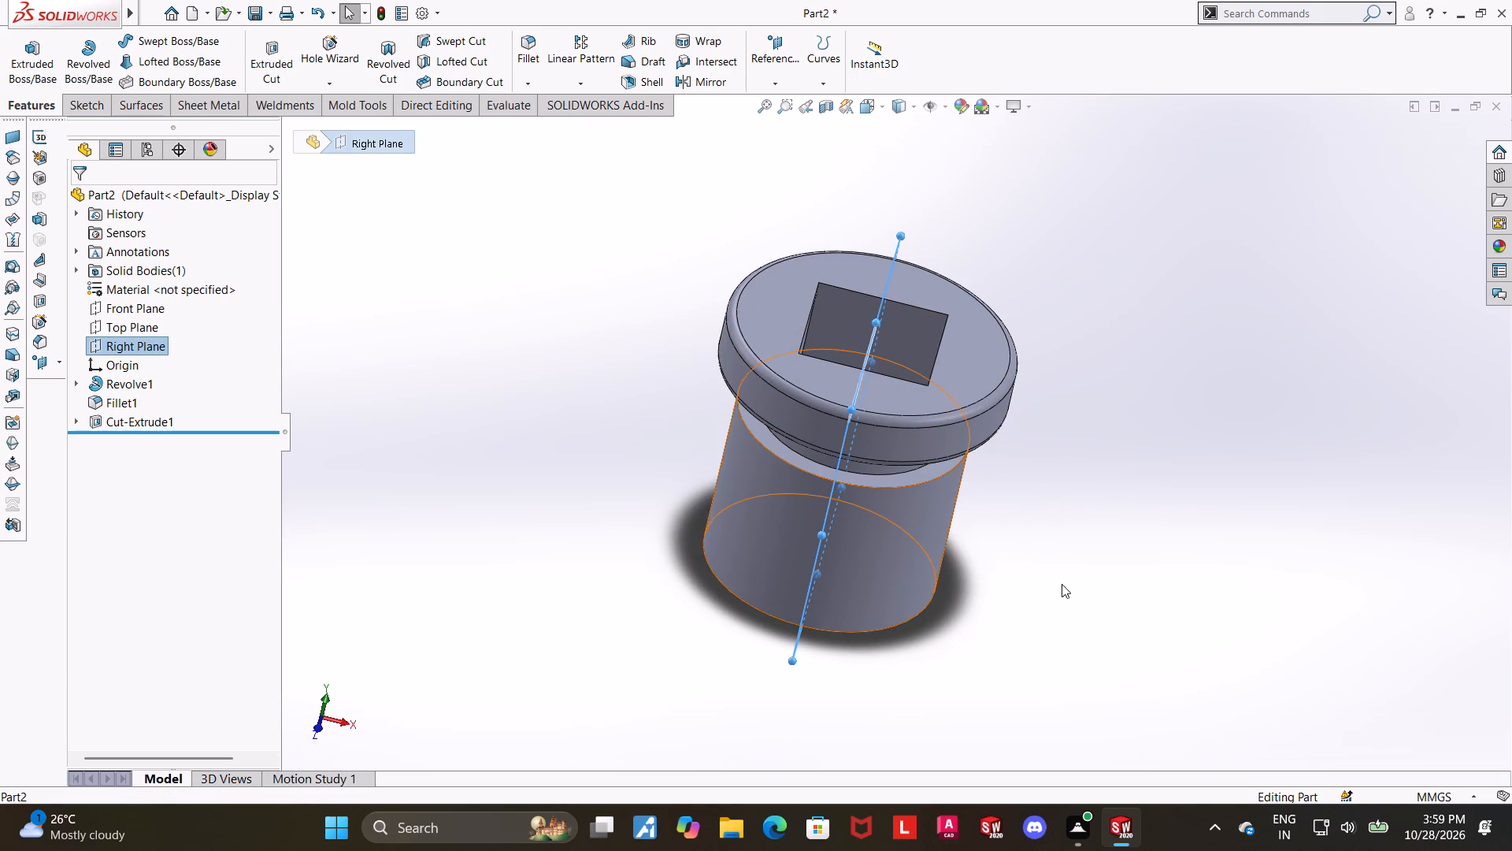
{"action": "left_click", "coordinate": [918, 567]}
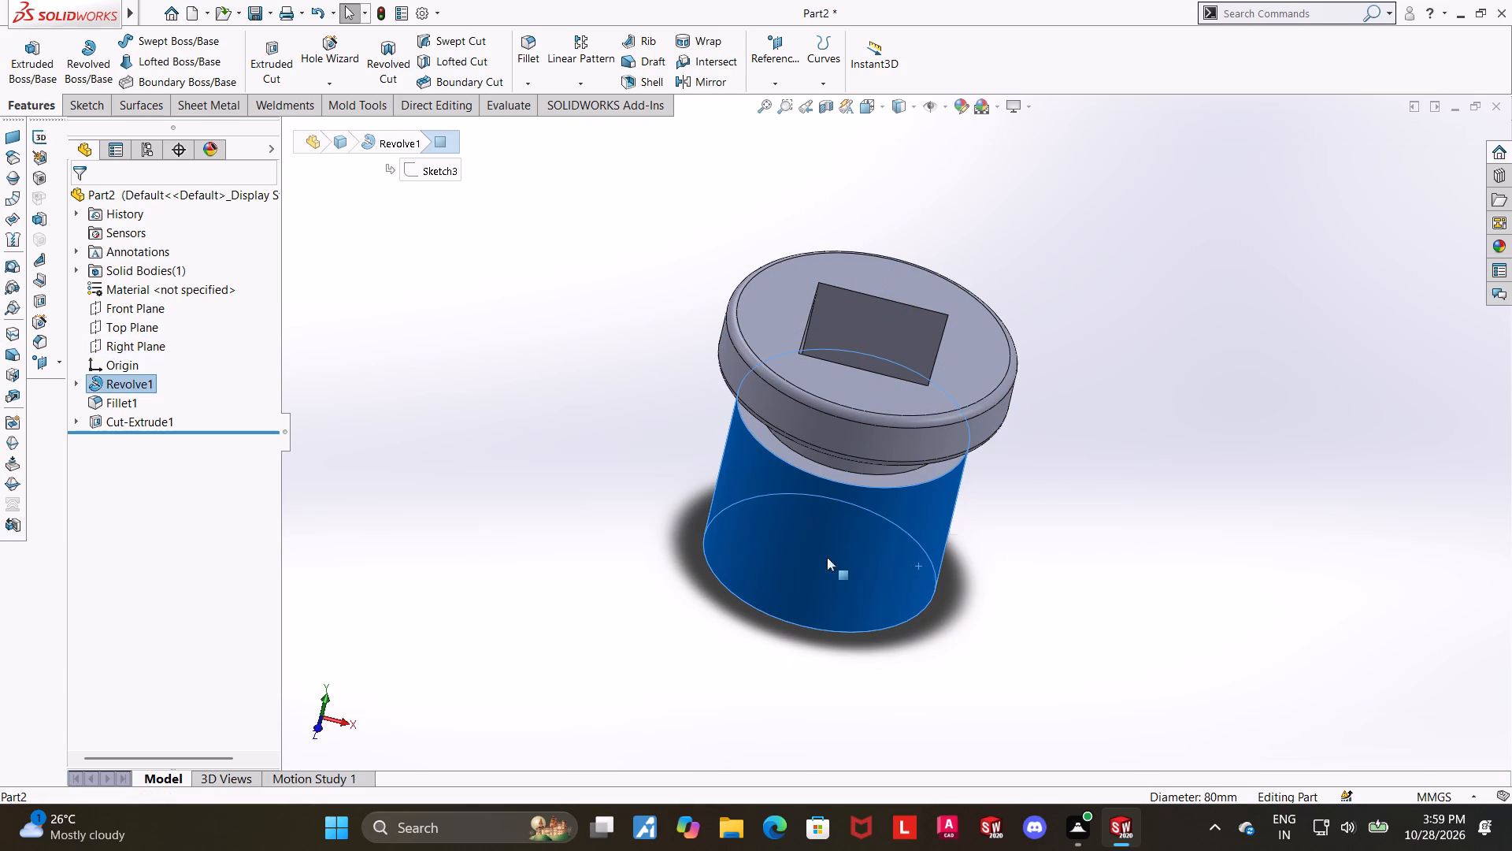
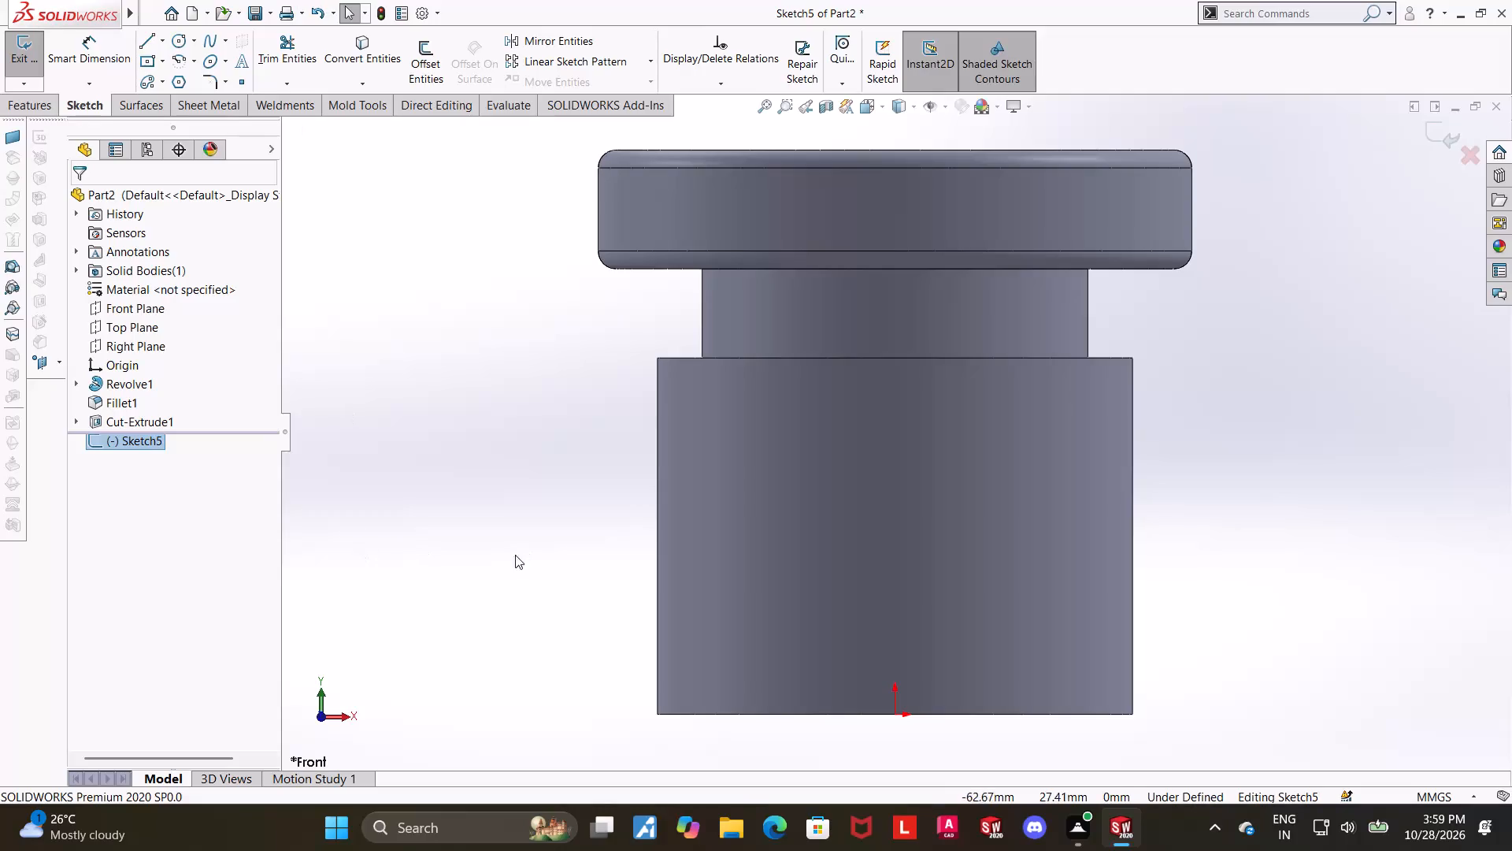
Sketch a horizontal line about 29.5 mm outward from the lower cylinder's bottom-left corner, followed by a vertical line about 10.7 mm down.
{"action": "scroll", "coordinate": [785, 645], "scroll_direction": "up", "scroll_amount": 1}
{"action": "scroll", "coordinate": [685, 733], "scroll_direction": "down", "scroll_amount": 1}
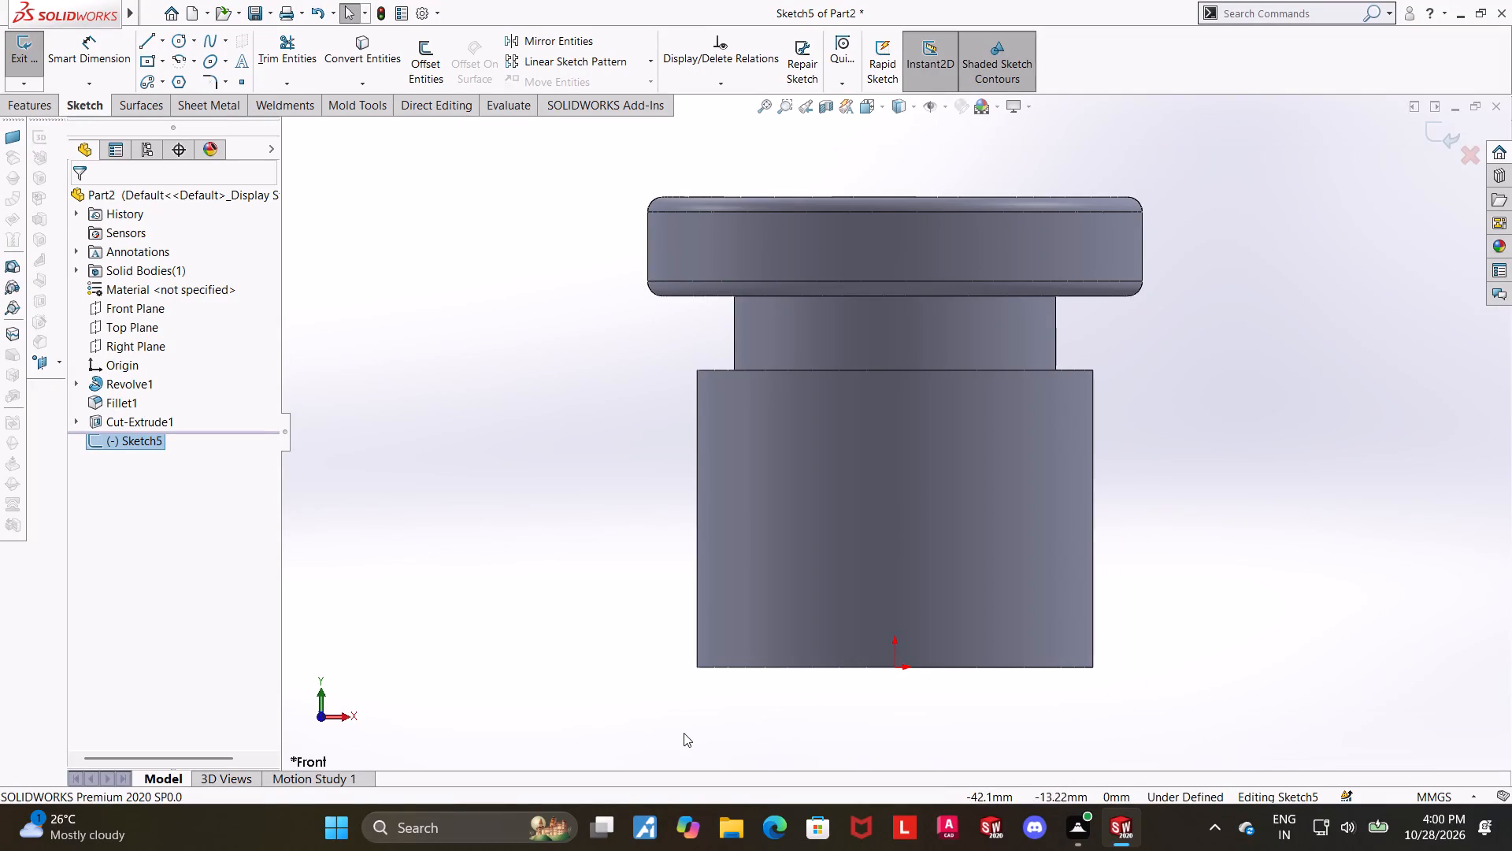
{"action": "scroll", "coordinate": [1171, 534], "scroll_direction": "up", "scroll_amount": 4}
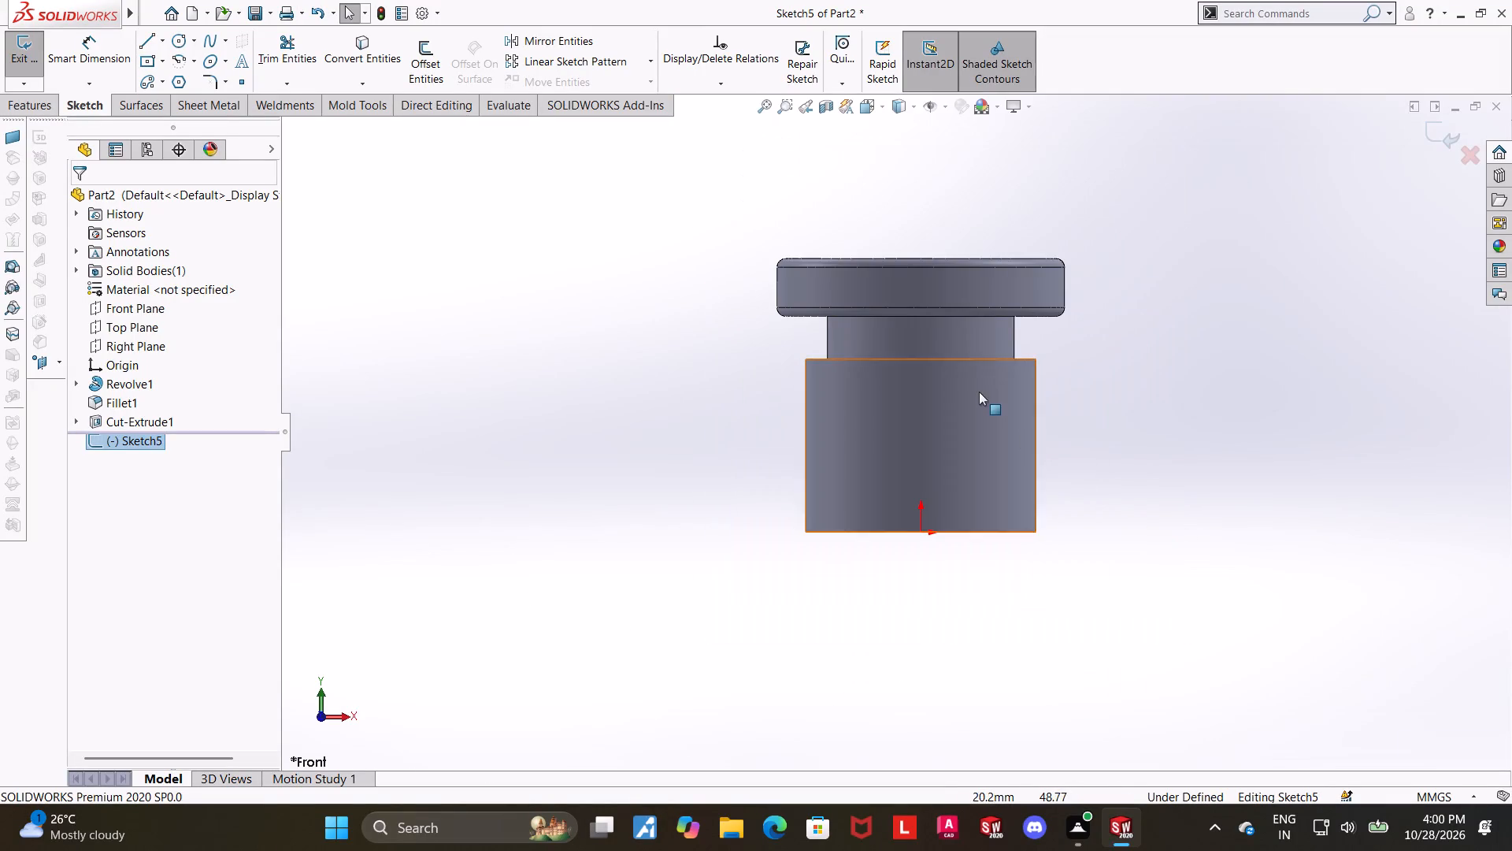
{"action": "scroll", "coordinate": [979, 392], "scroll_direction": "down", "scroll_amount": 1}
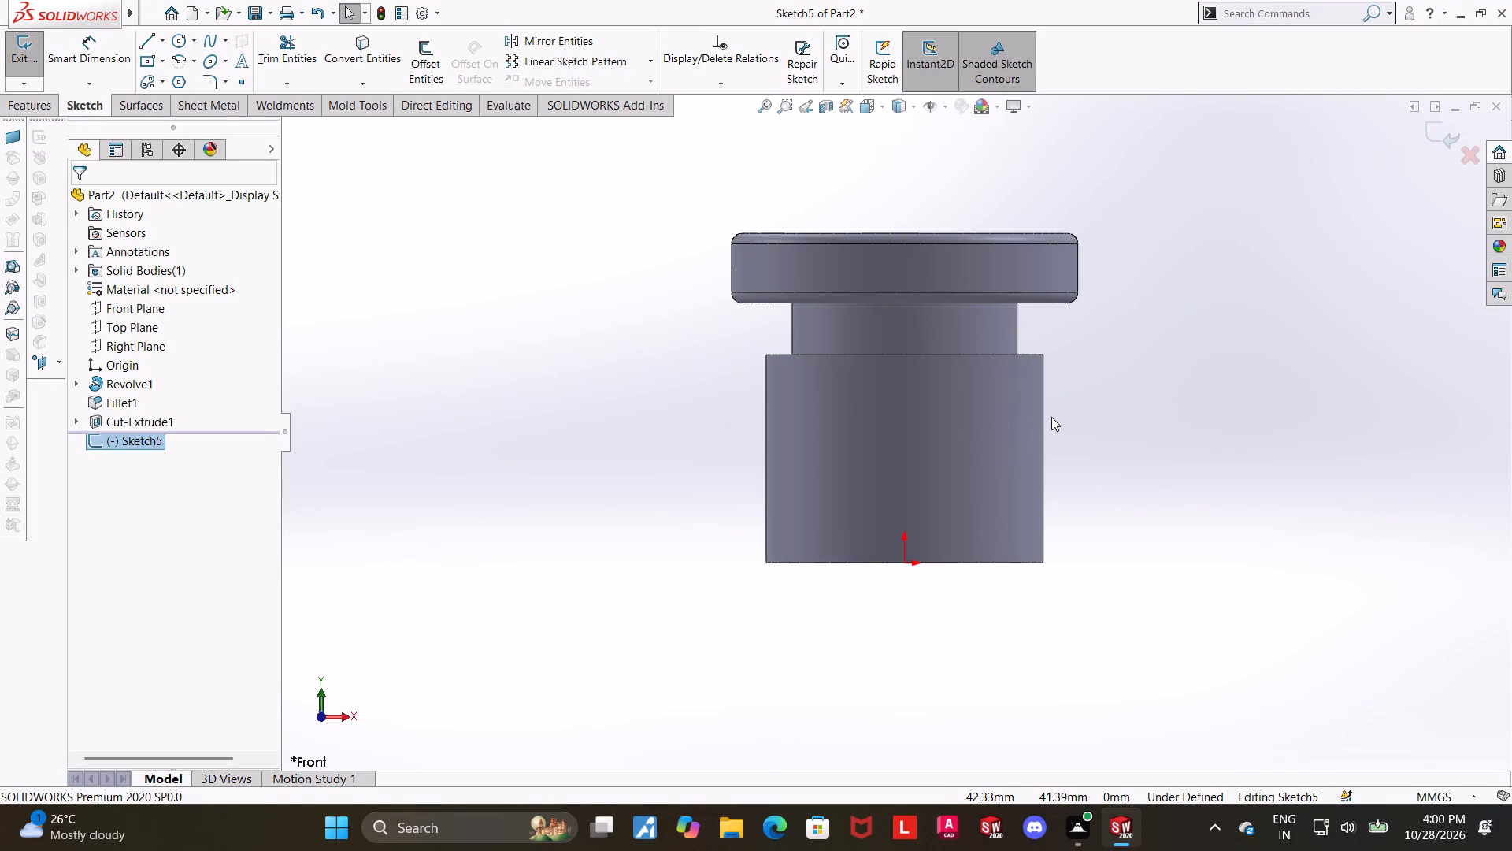
{"action": "scroll", "coordinate": [995, 437], "scroll_direction": "down", "scroll_amount": 1}
{"action": "left_click", "coordinate": [154, 46]}
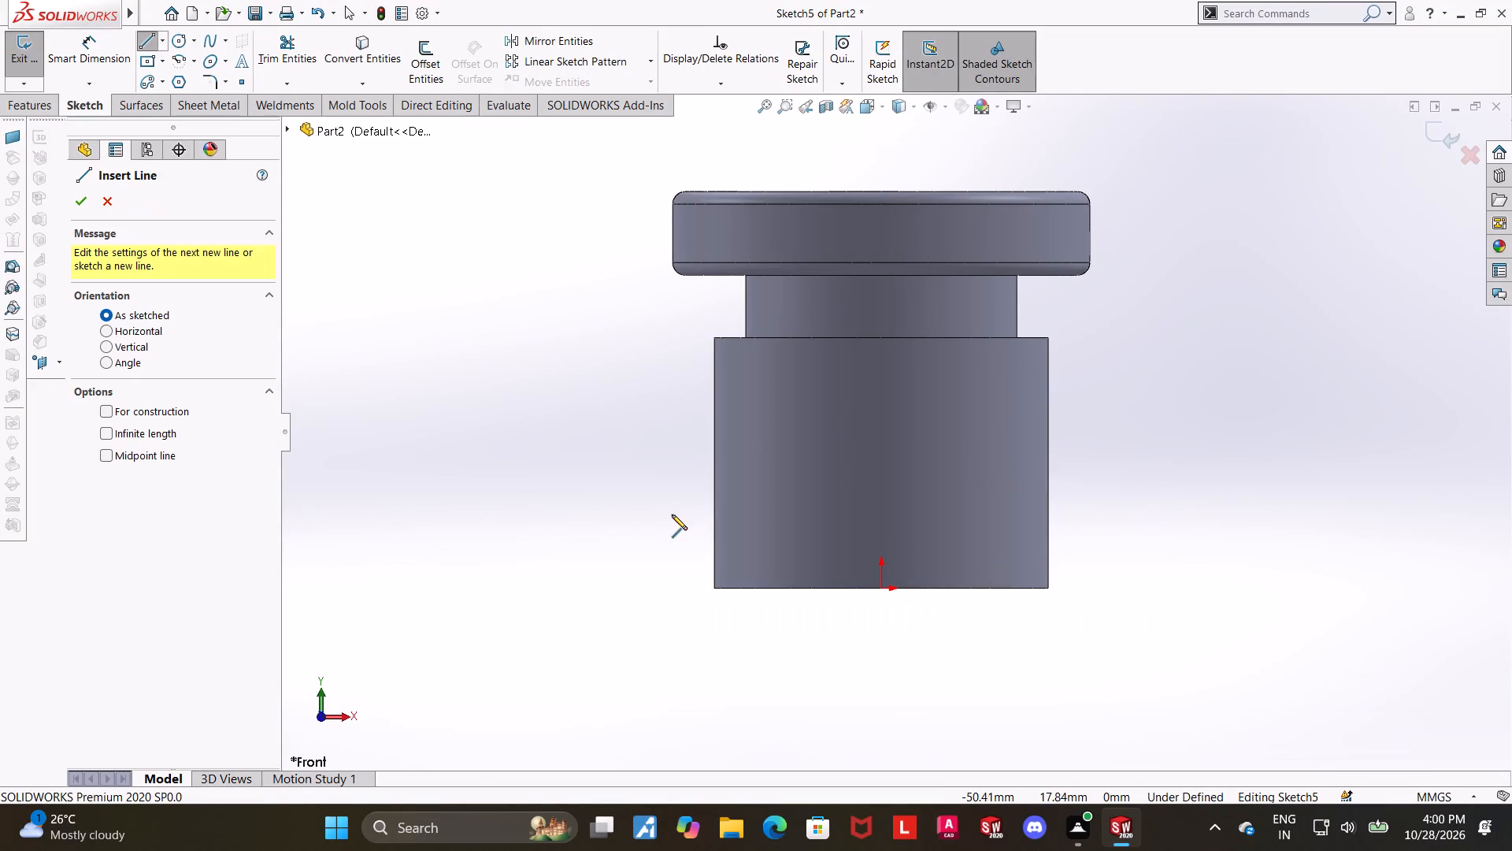
{"action": "scroll", "coordinate": [673, 516], "scroll_direction": "up", "scroll_amount": 1}
{"action": "scroll", "coordinate": [718, 554], "scroll_direction": "down", "scroll_amount": 1}
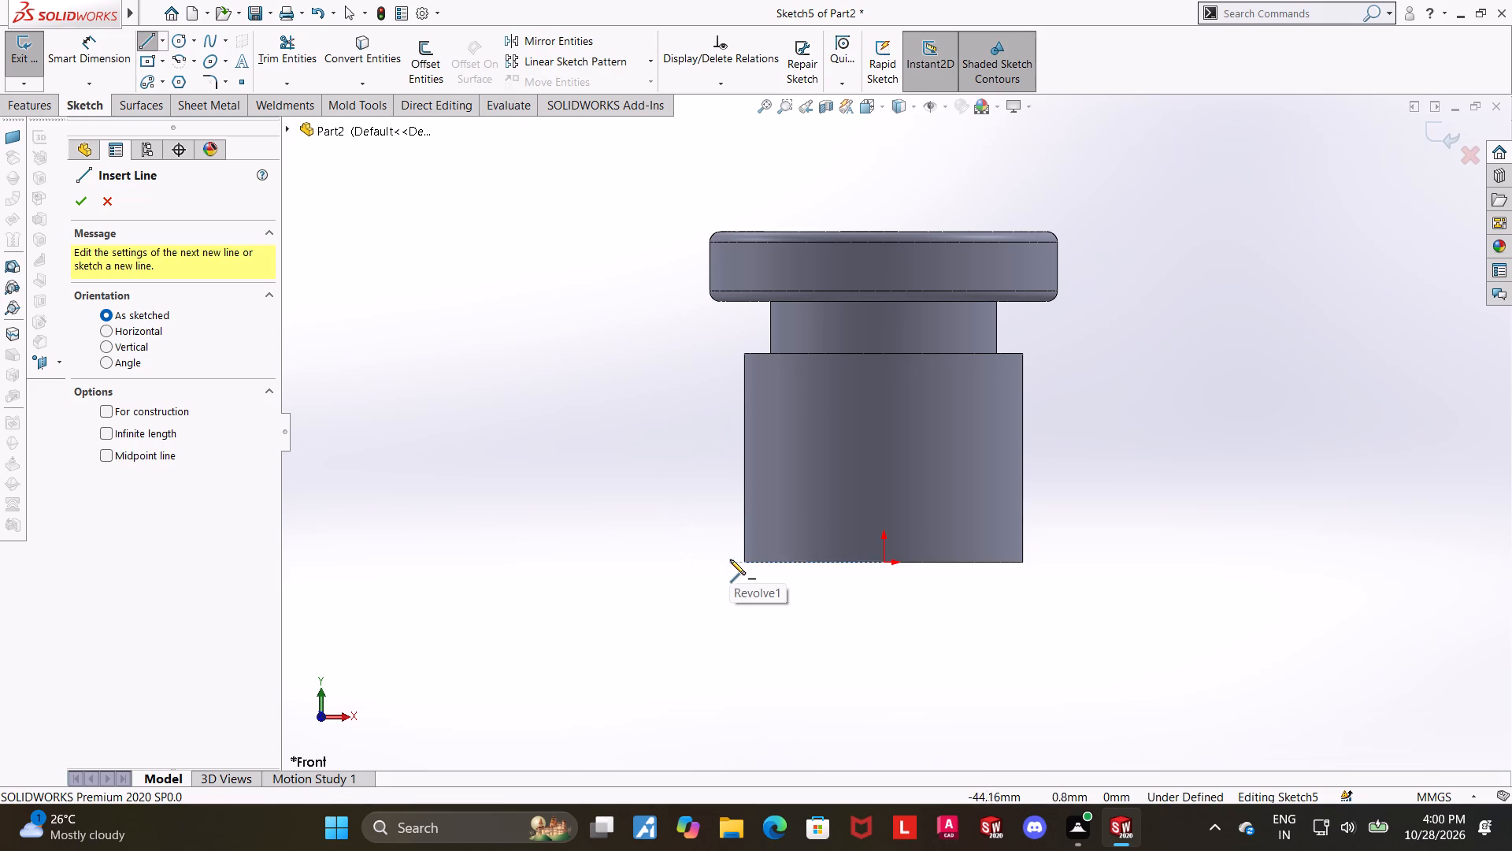
{"action": "scroll", "coordinate": [758, 570], "scroll_direction": "down", "scroll_amount": 1}
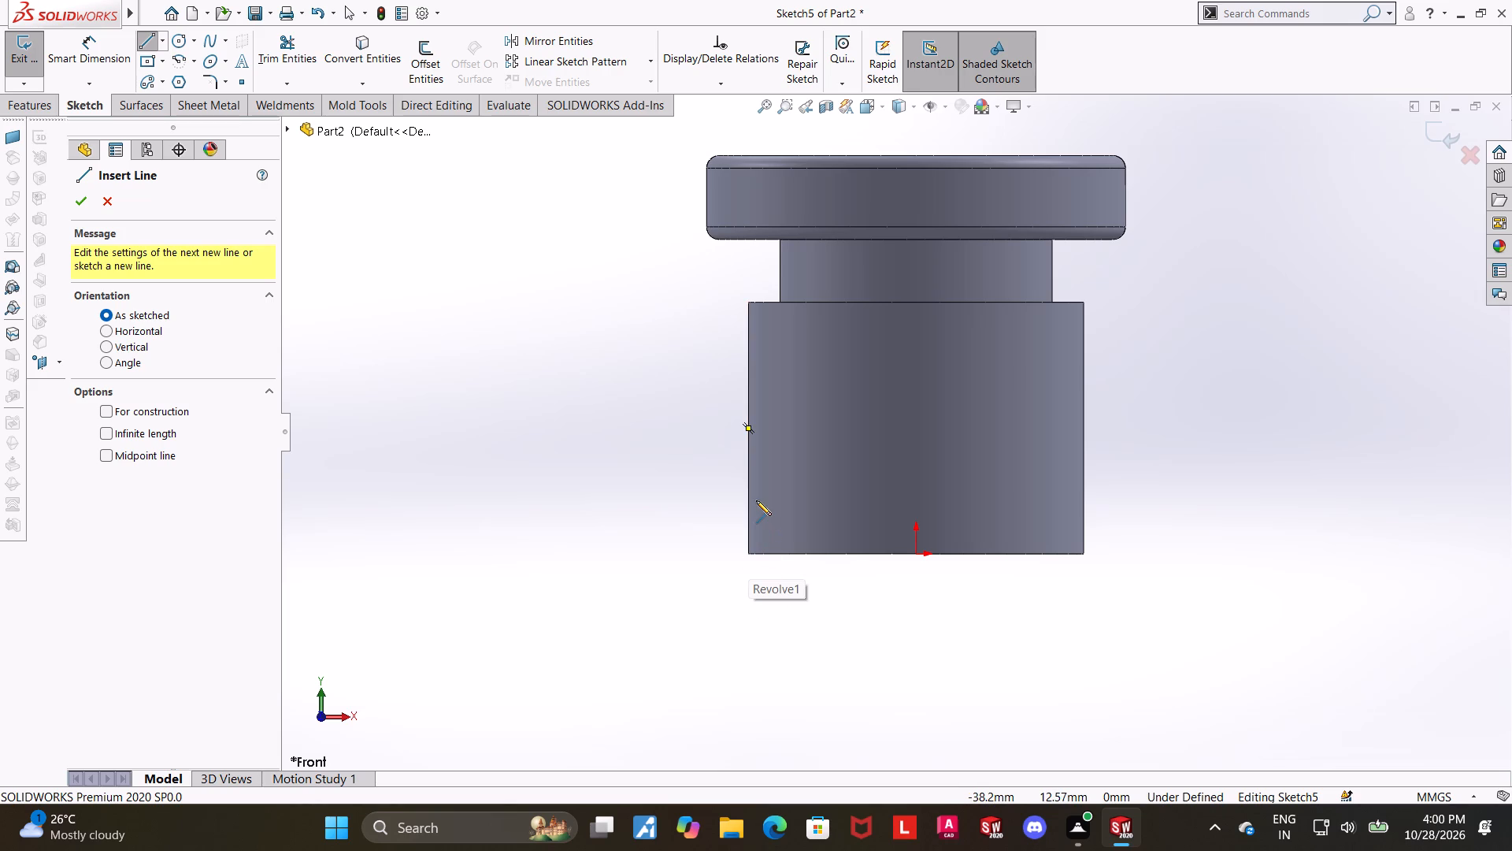
{"action": "scroll", "coordinate": [756, 500], "scroll_direction": "up", "scroll_amount": 1}
{"action": "scroll", "coordinate": [801, 487], "scroll_direction": "down", "scroll_amount": 2}
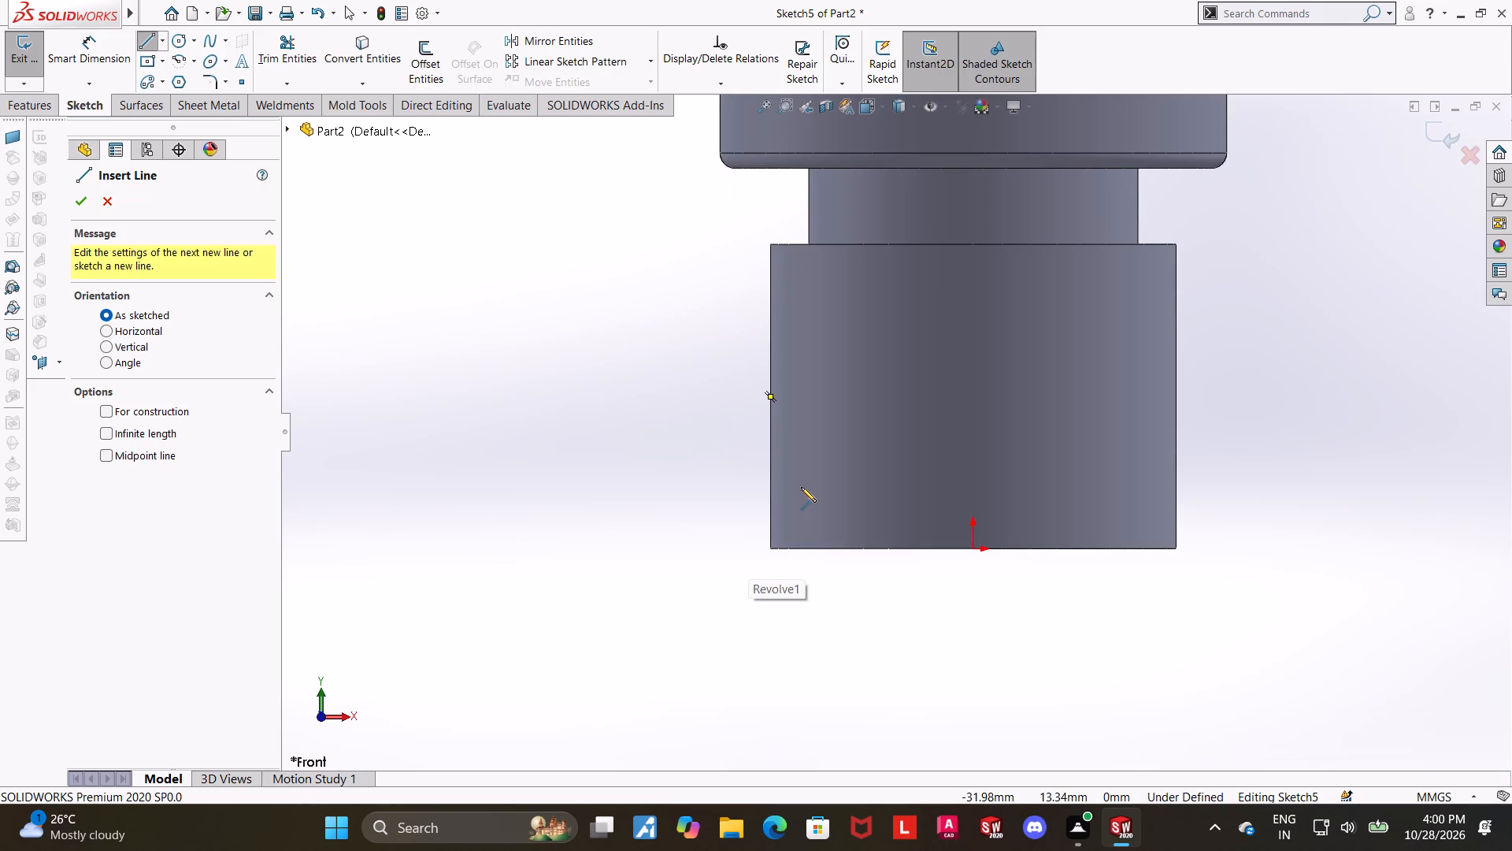
{"action": "left_click", "coordinate": [769, 547]}
{"action": "scroll", "coordinate": [581, 545], "scroll_direction": "up", "scroll_amount": 2}
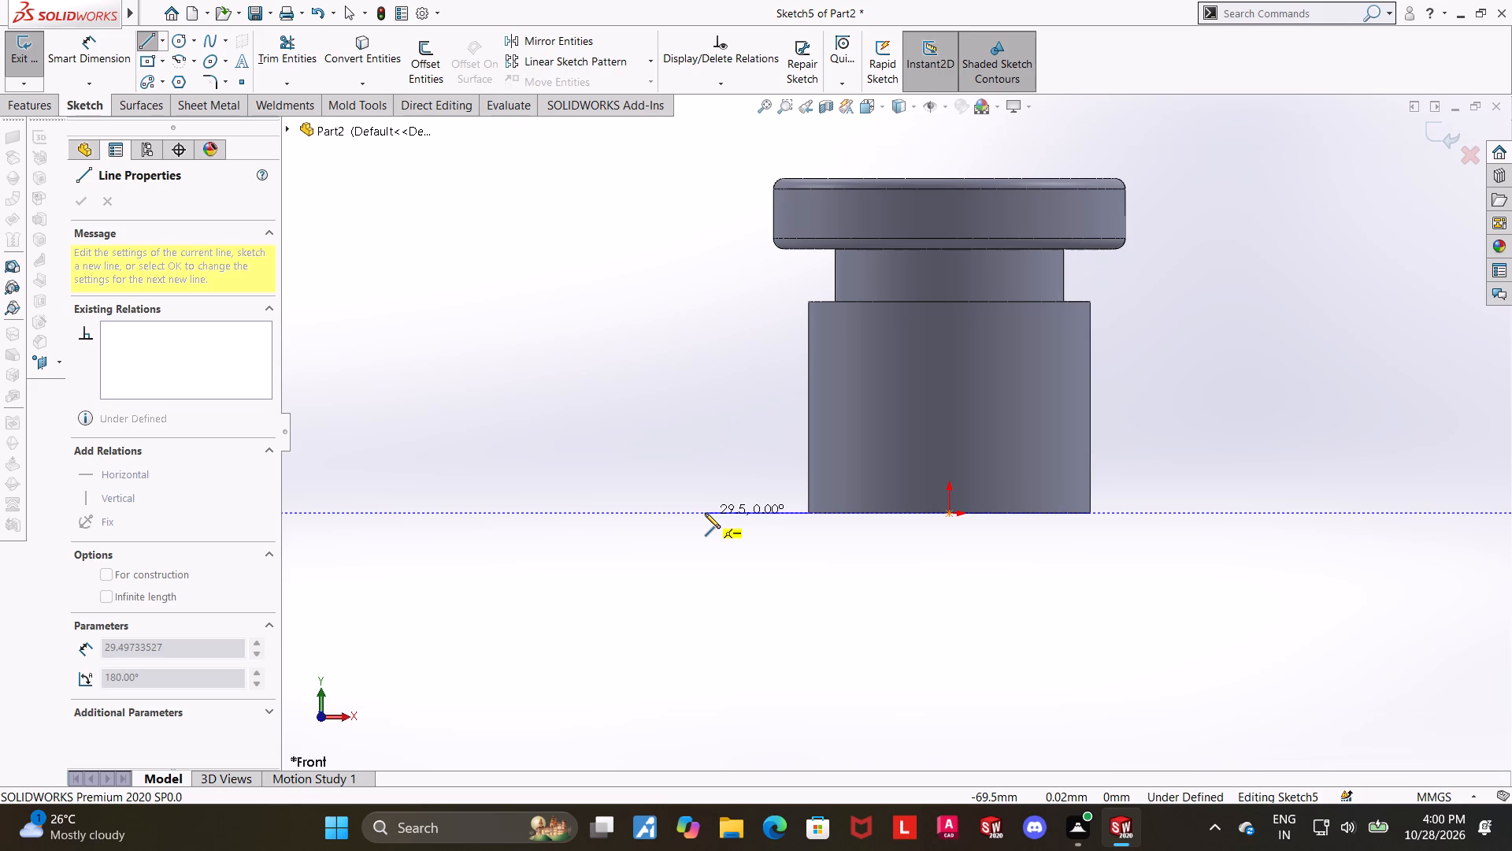
{"action": "left_click", "coordinate": [704, 551]}
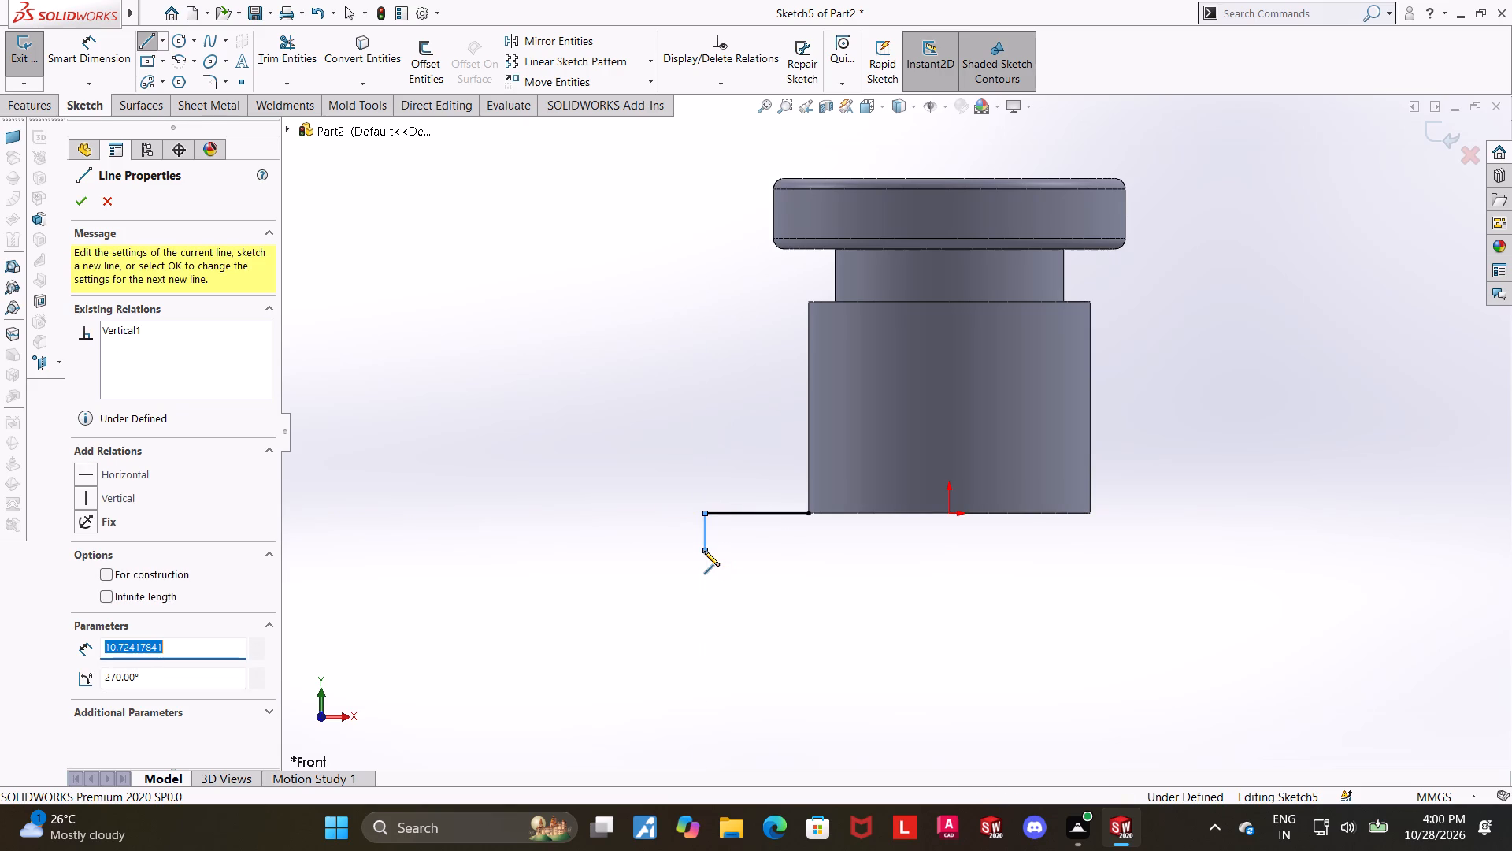
{"action": "key", "text": "Escape"}
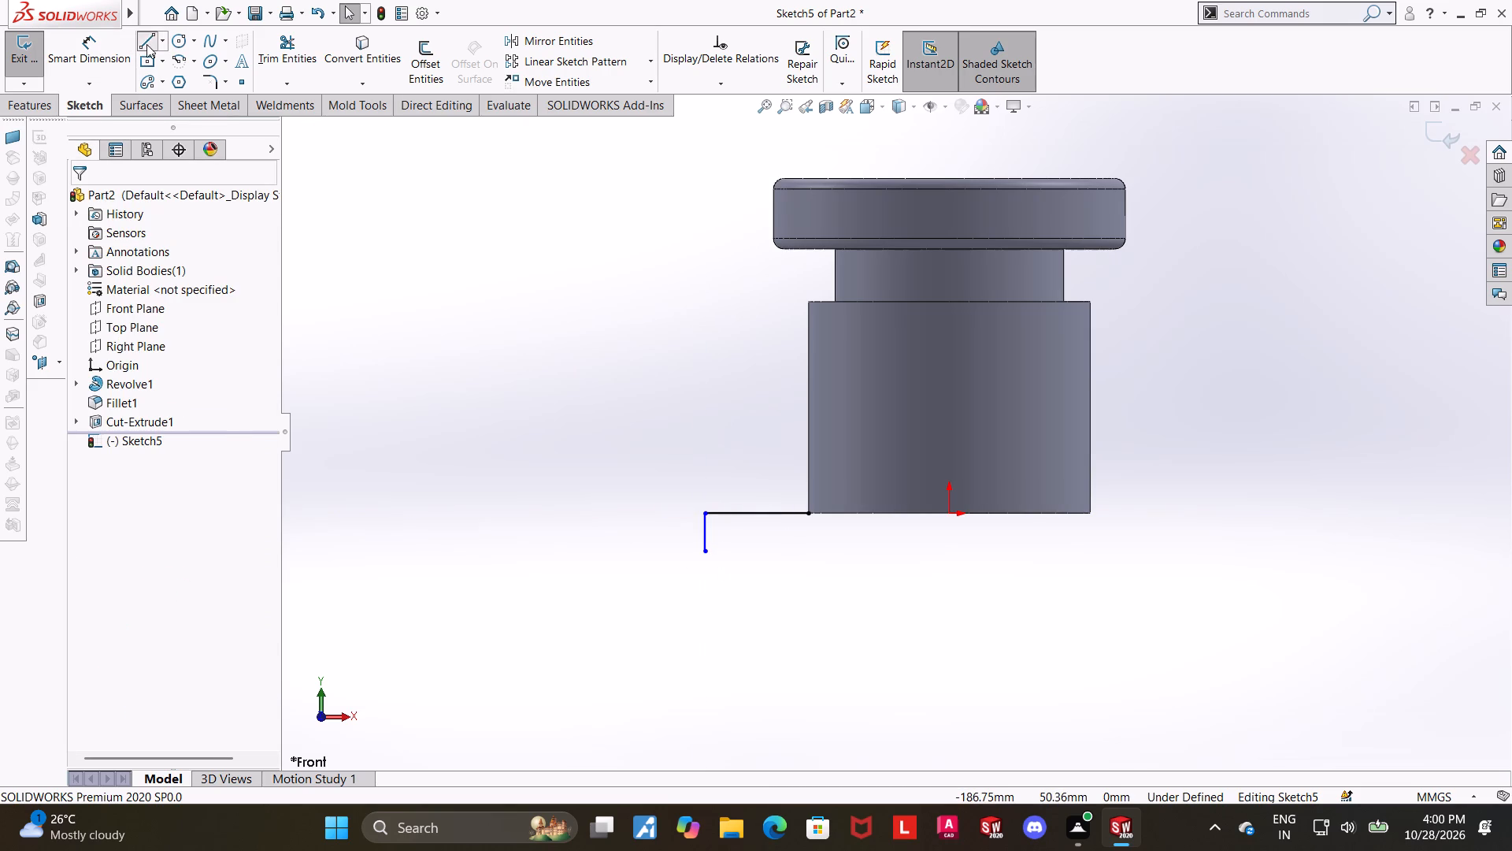
Complete the closed L-shaped profile with a bottom edge about 24.4 mm long, an outer side and a top edge ending on the cylinder's side.
{"action": "left_click", "coordinate": [146, 44]}
{"action": "left_click", "coordinate": [706, 553]}
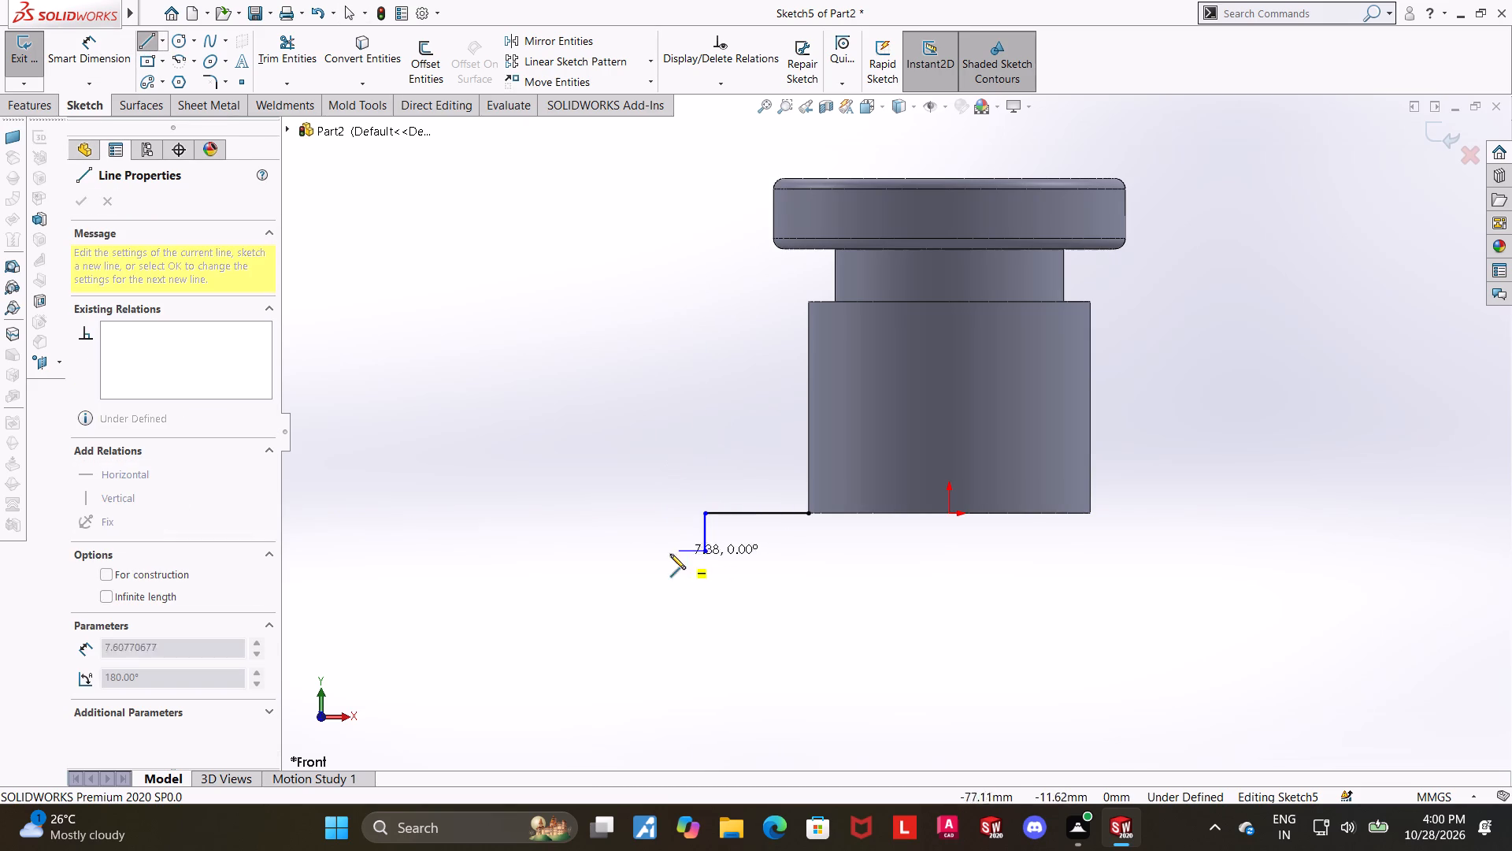
{"action": "left_click", "coordinate": [619, 553]}
{"action": "left_click", "coordinate": [620, 443]}
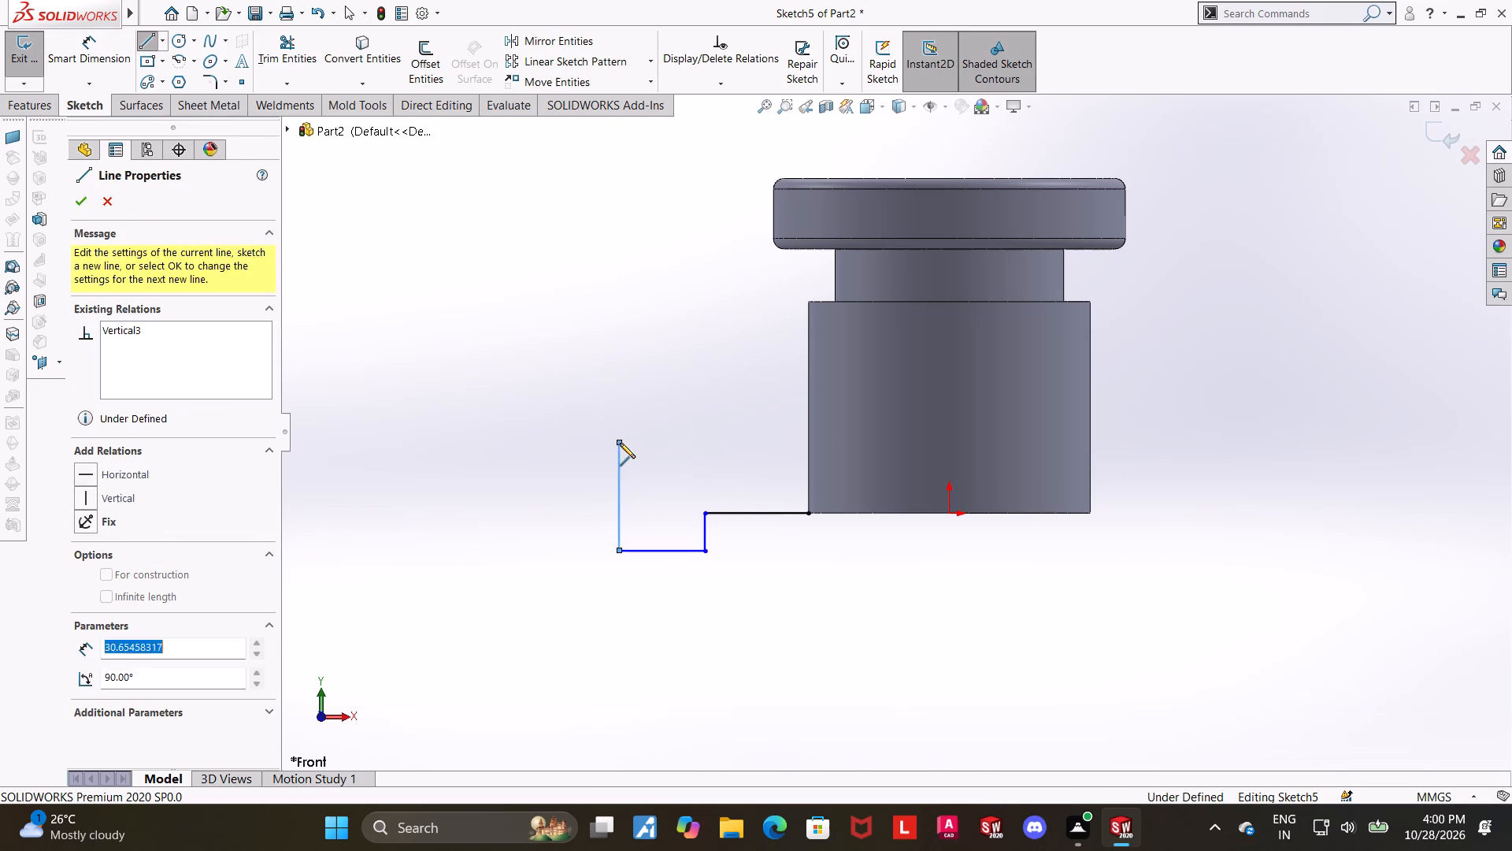
{"action": "left_click", "coordinate": [806, 444]}
{"action": "left_click", "coordinate": [811, 514]}
{"action": "key", "text": "Escape"}
{"action": "key", "text": "Escape"}
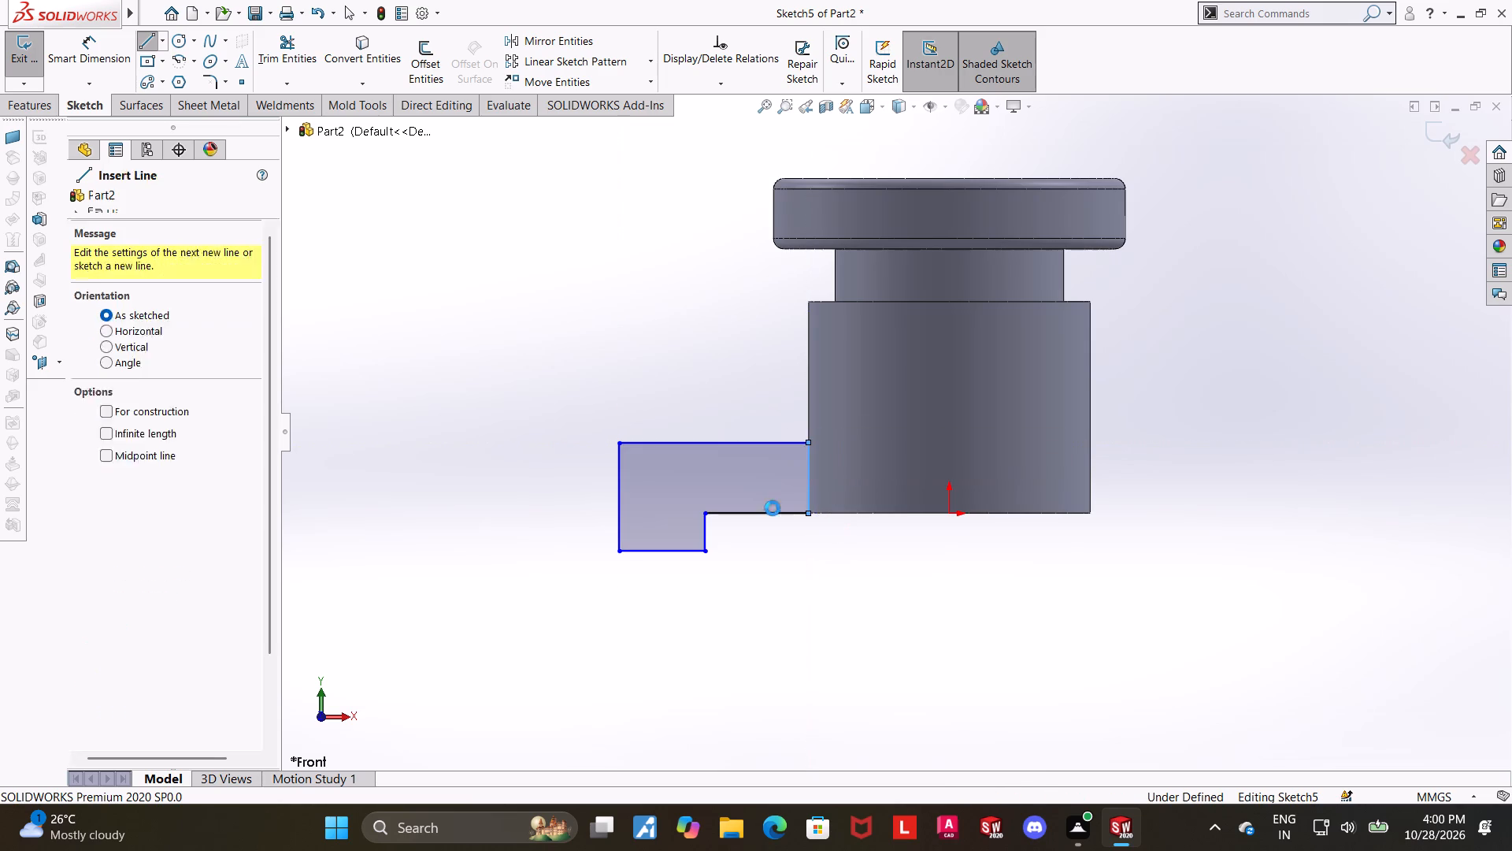
Check the relations of the profile's short vertical line, inner horizontal line and bottom edge.
{"action": "left_click", "coordinate": [705, 536]}
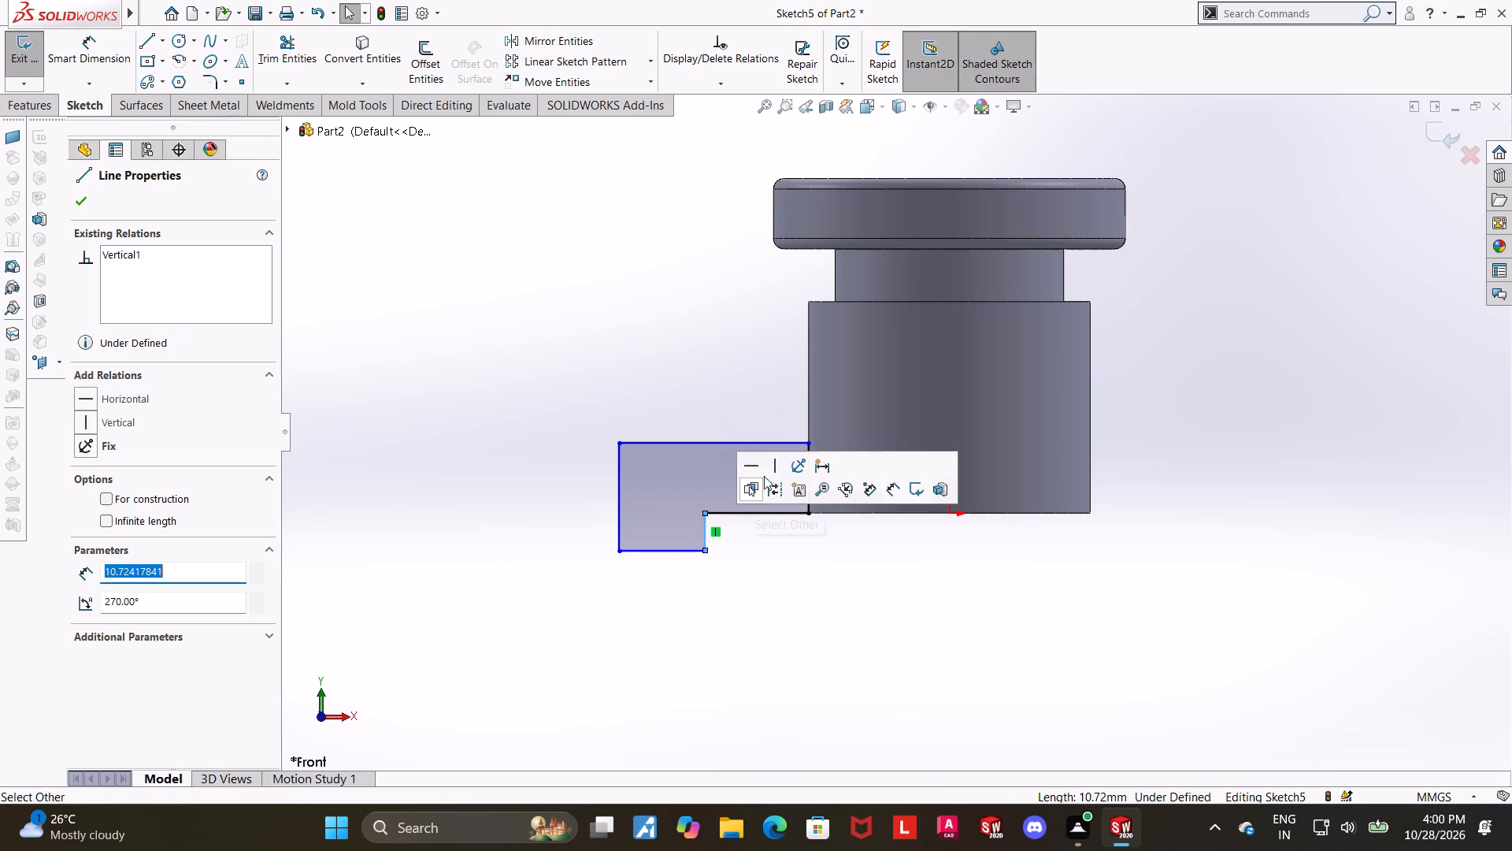
{"action": "left_click", "coordinate": [772, 581]}
{"action": "left_click", "coordinate": [774, 510]}
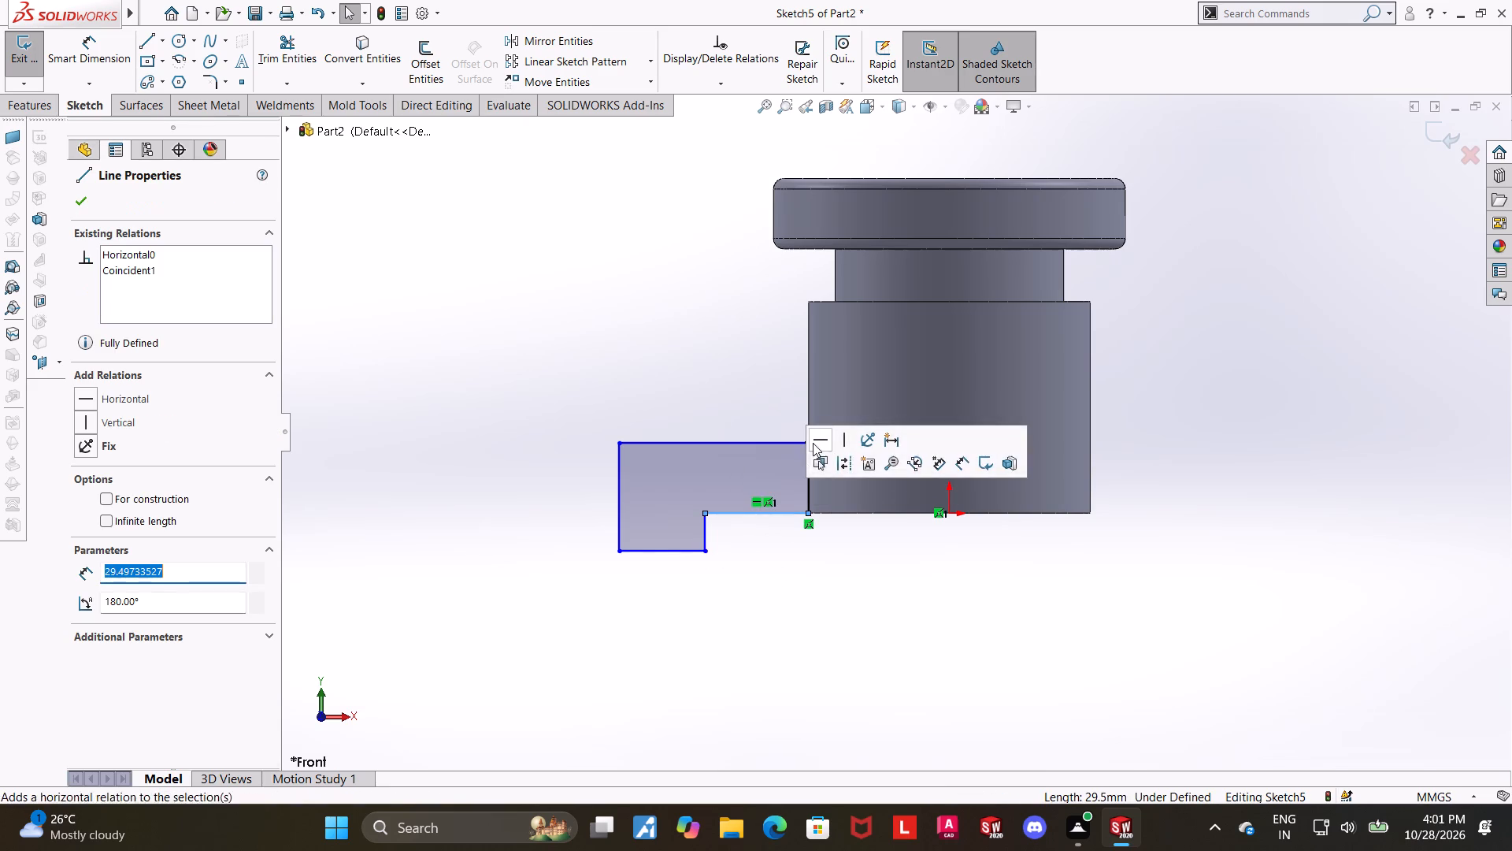
{"action": "left_click", "coordinate": [806, 602]}
{"action": "left_click", "coordinate": [668, 550]}
{"action": "key", "text": "Escape"}
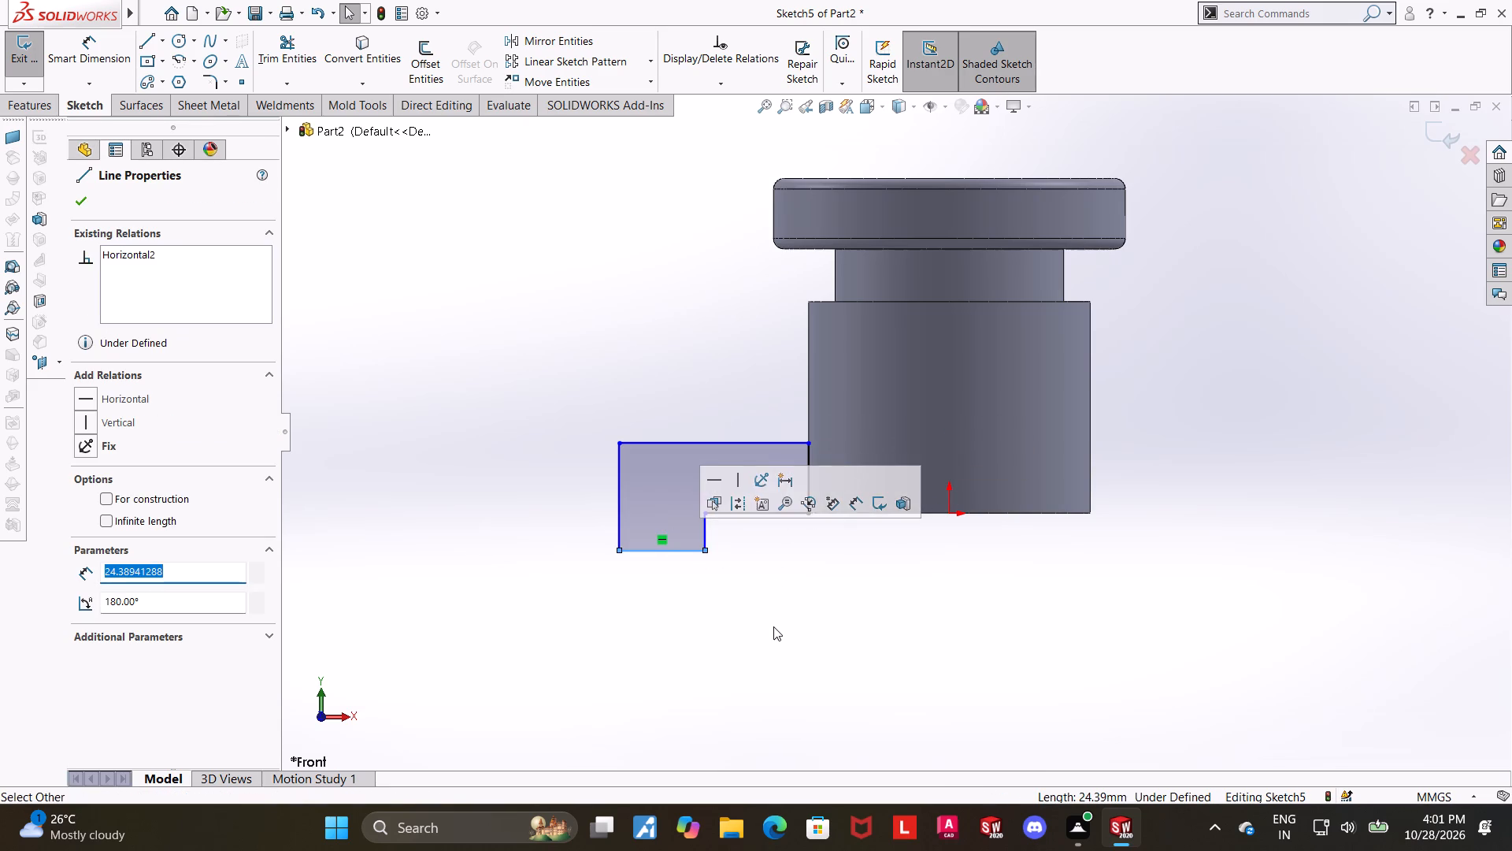
{"action": "key", "text": "Escape"}
{"action": "key", "text": "Escape"}
{"action": "scroll", "coordinate": [758, 578], "scroll_direction": "up", "scroll_amount": 1}
{"action": "scroll", "coordinate": [764, 529], "scroll_direction": "down", "scroll_amount": 1}
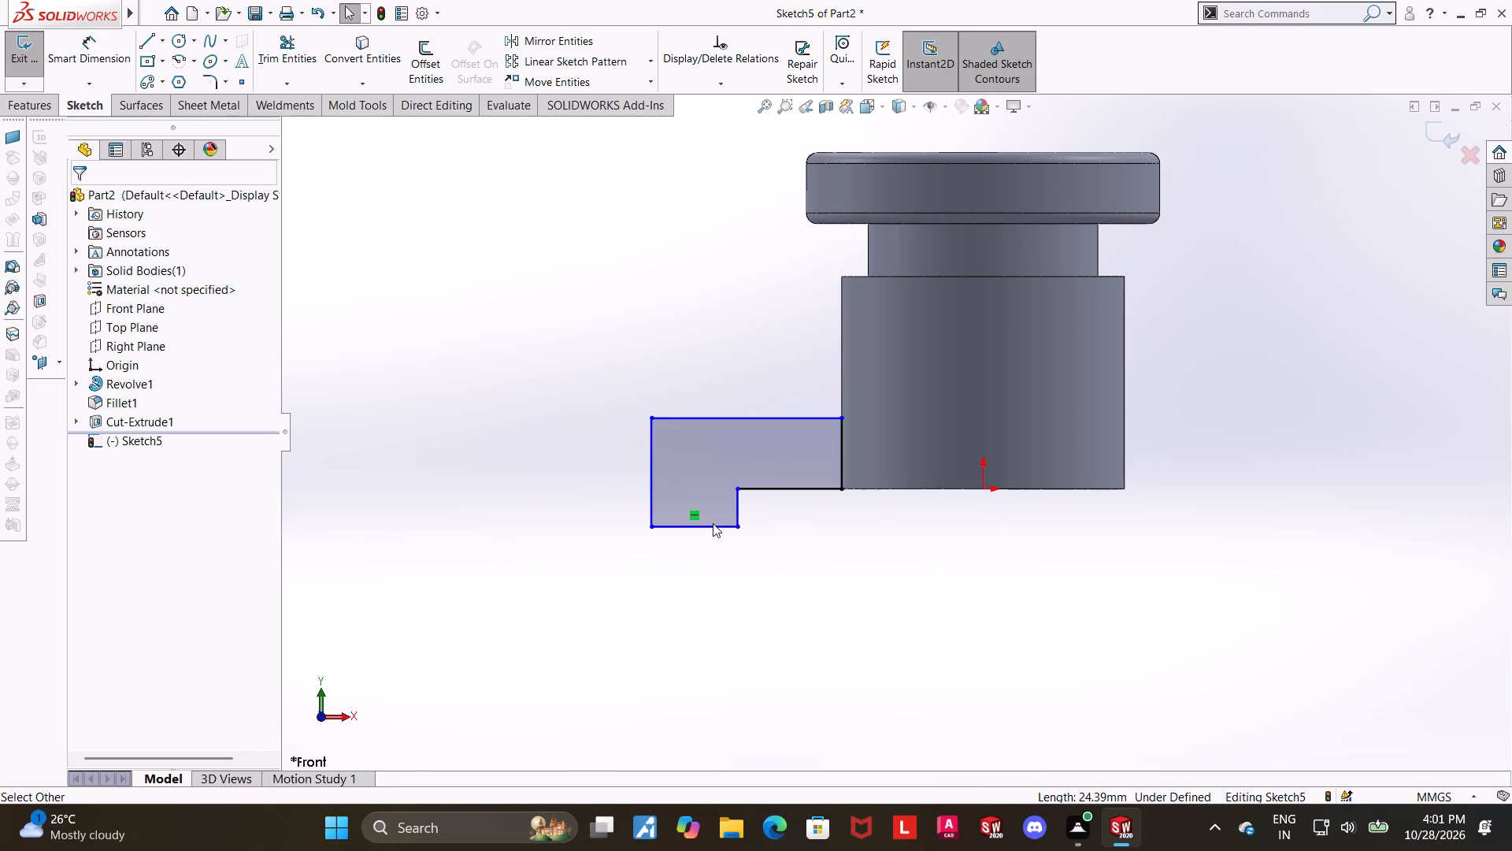
Dimension the bottom edge of the L-shaped profile as 25 mm.
{"action": "left_click", "coordinate": [87, 49]}
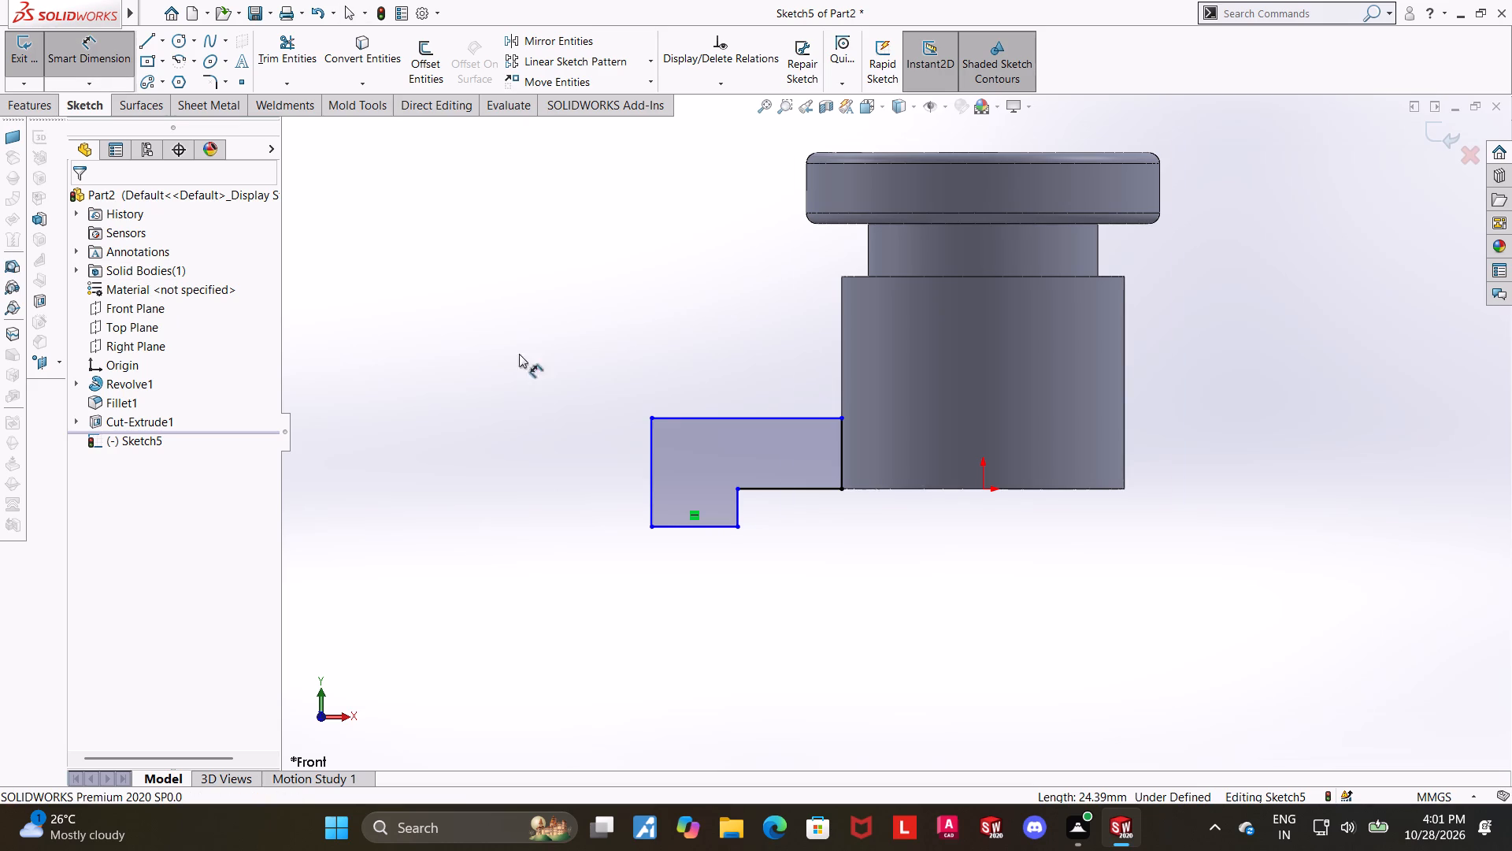
{"action": "left_click", "coordinate": [661, 529]}
{"action": "left_click", "coordinate": [667, 546]}
{"action": "type", "text": "25"}
{"action": "key", "text": "Return"}
{"action": "key", "text": "Escape"}
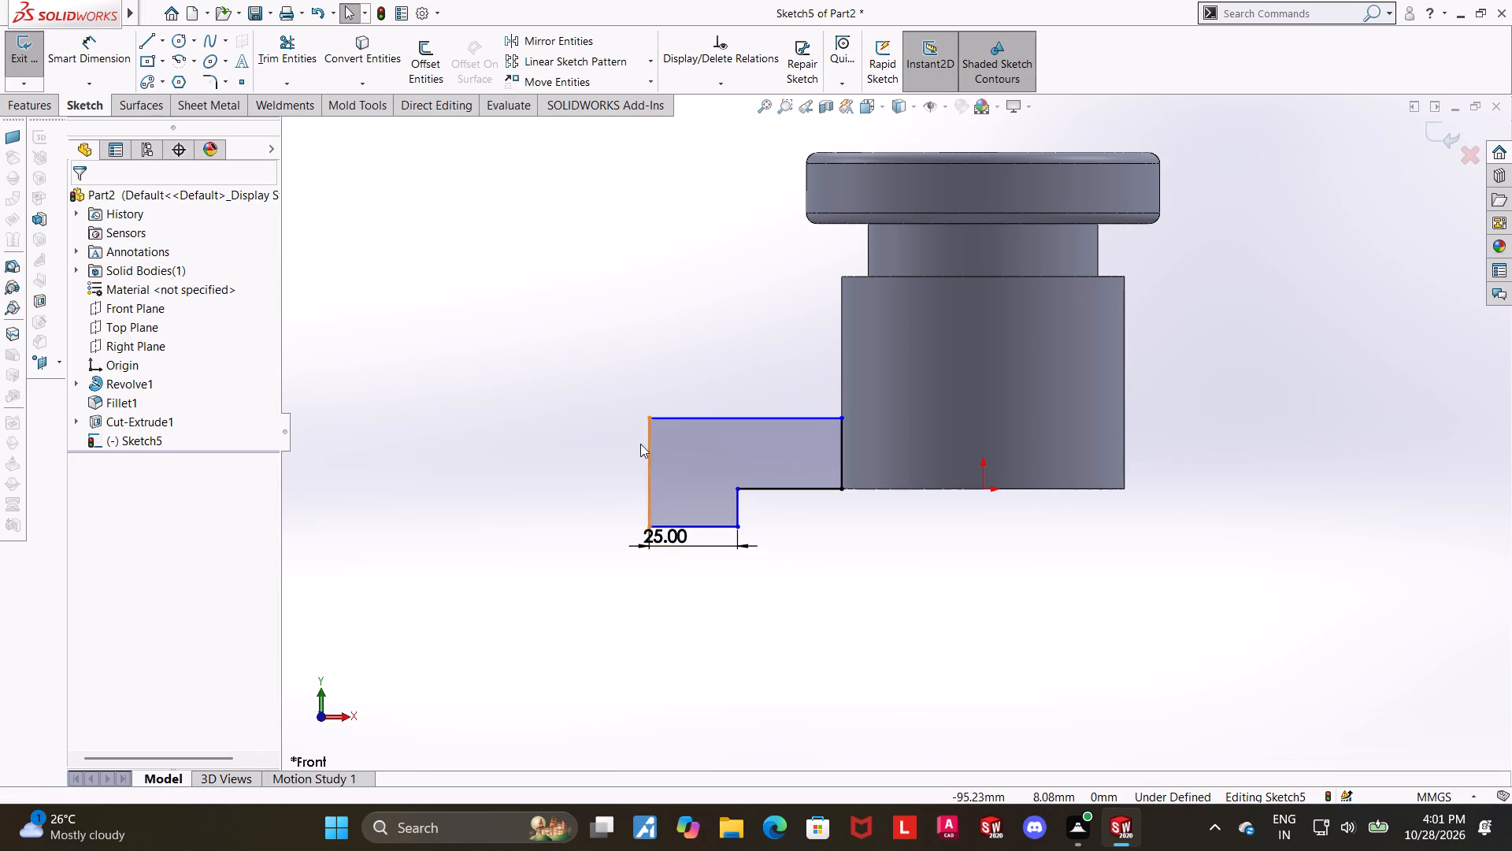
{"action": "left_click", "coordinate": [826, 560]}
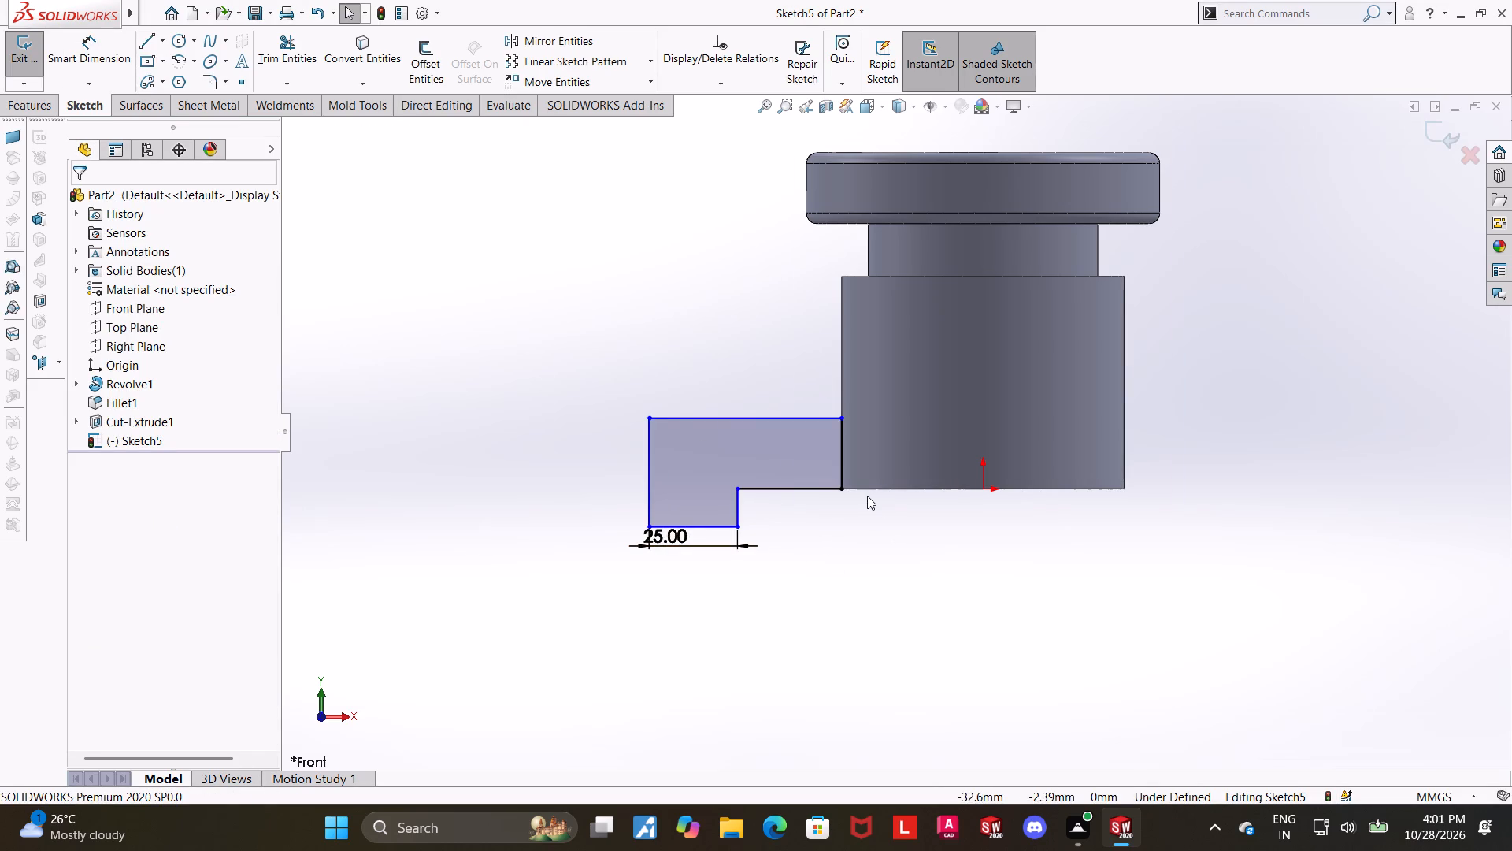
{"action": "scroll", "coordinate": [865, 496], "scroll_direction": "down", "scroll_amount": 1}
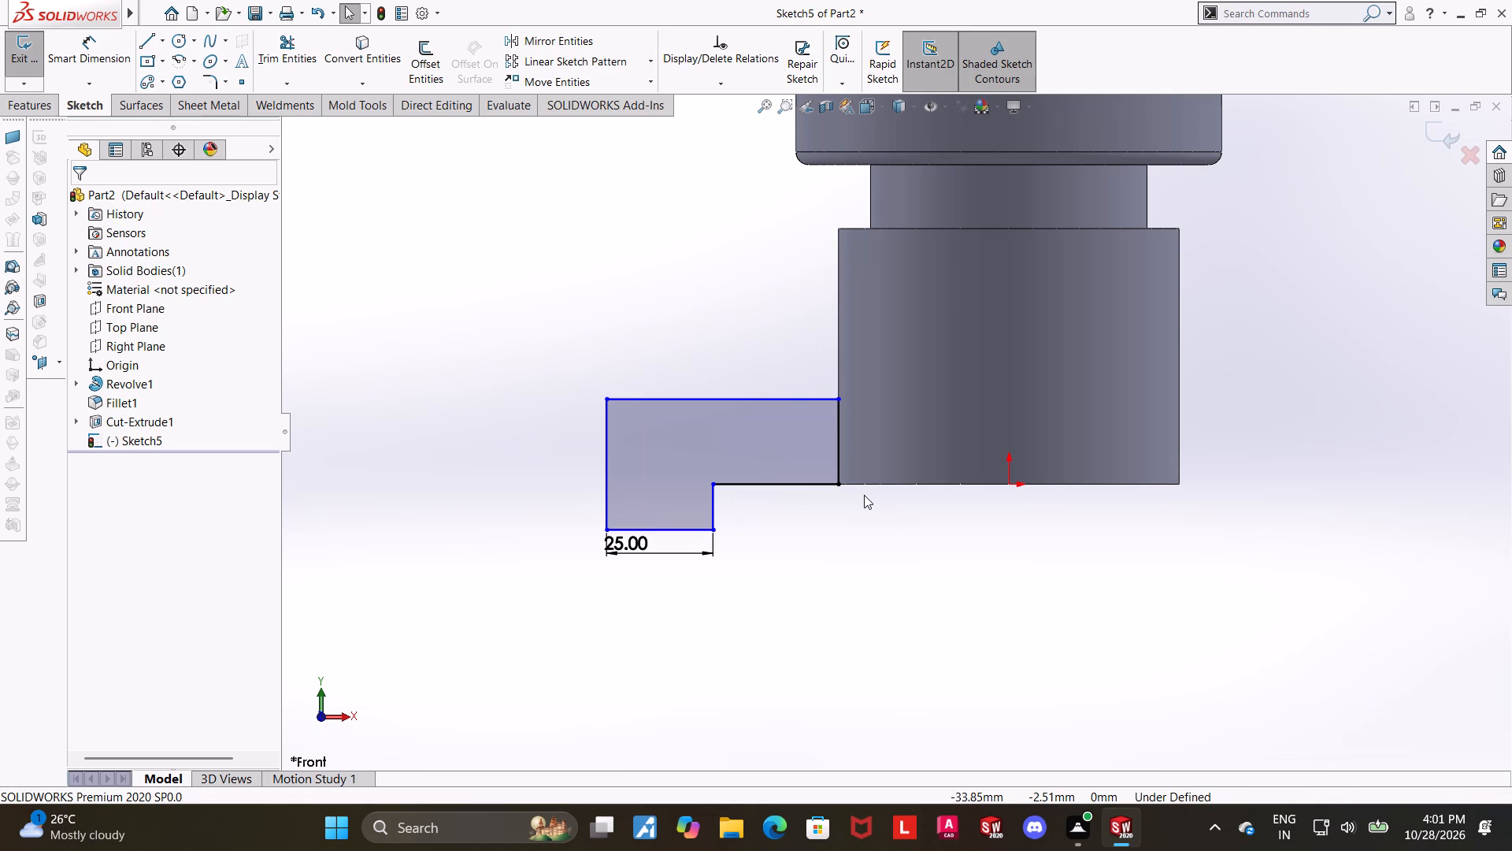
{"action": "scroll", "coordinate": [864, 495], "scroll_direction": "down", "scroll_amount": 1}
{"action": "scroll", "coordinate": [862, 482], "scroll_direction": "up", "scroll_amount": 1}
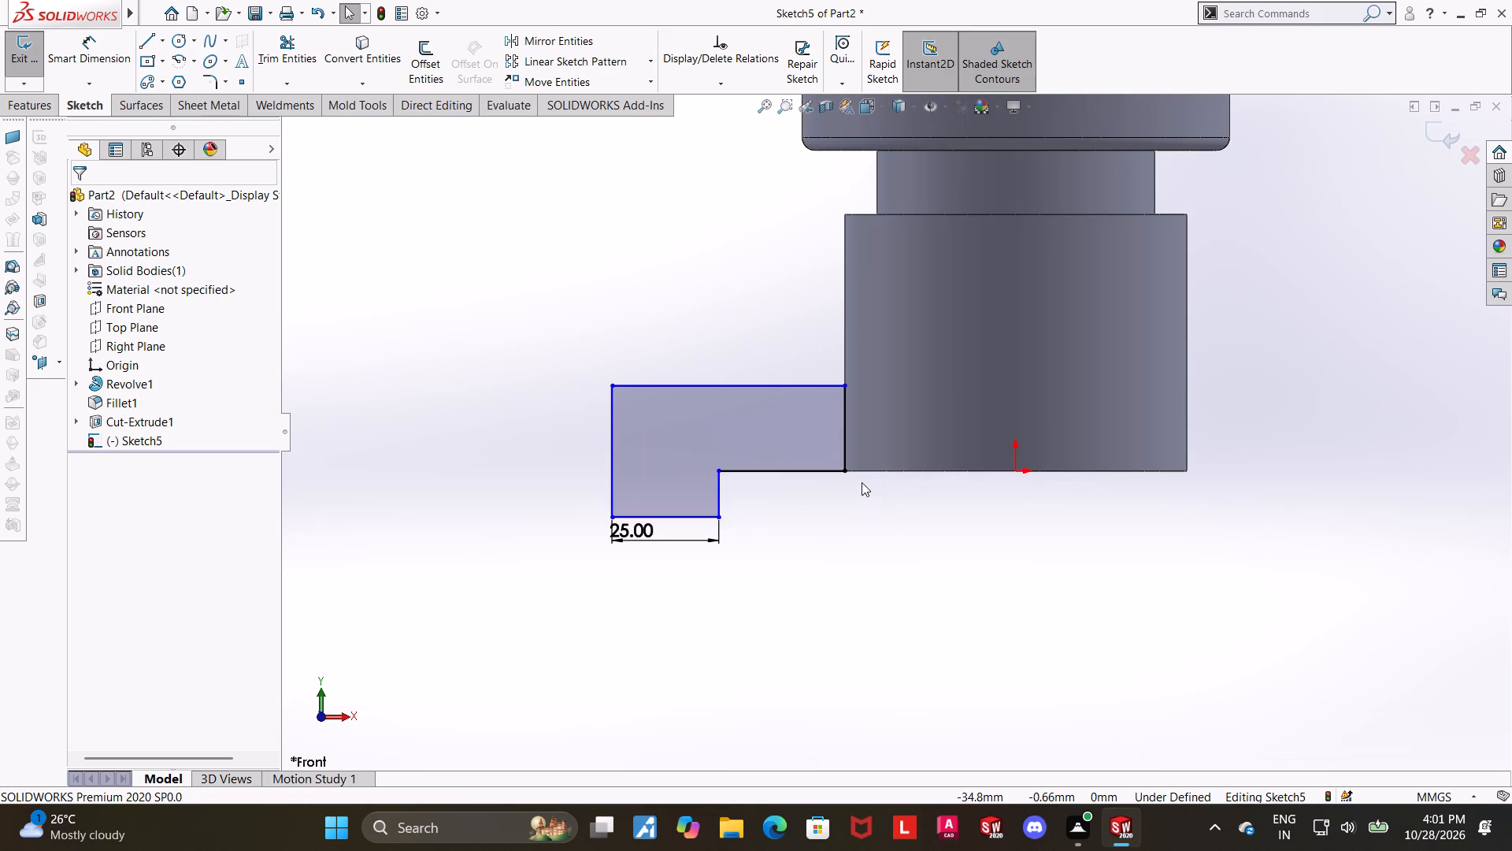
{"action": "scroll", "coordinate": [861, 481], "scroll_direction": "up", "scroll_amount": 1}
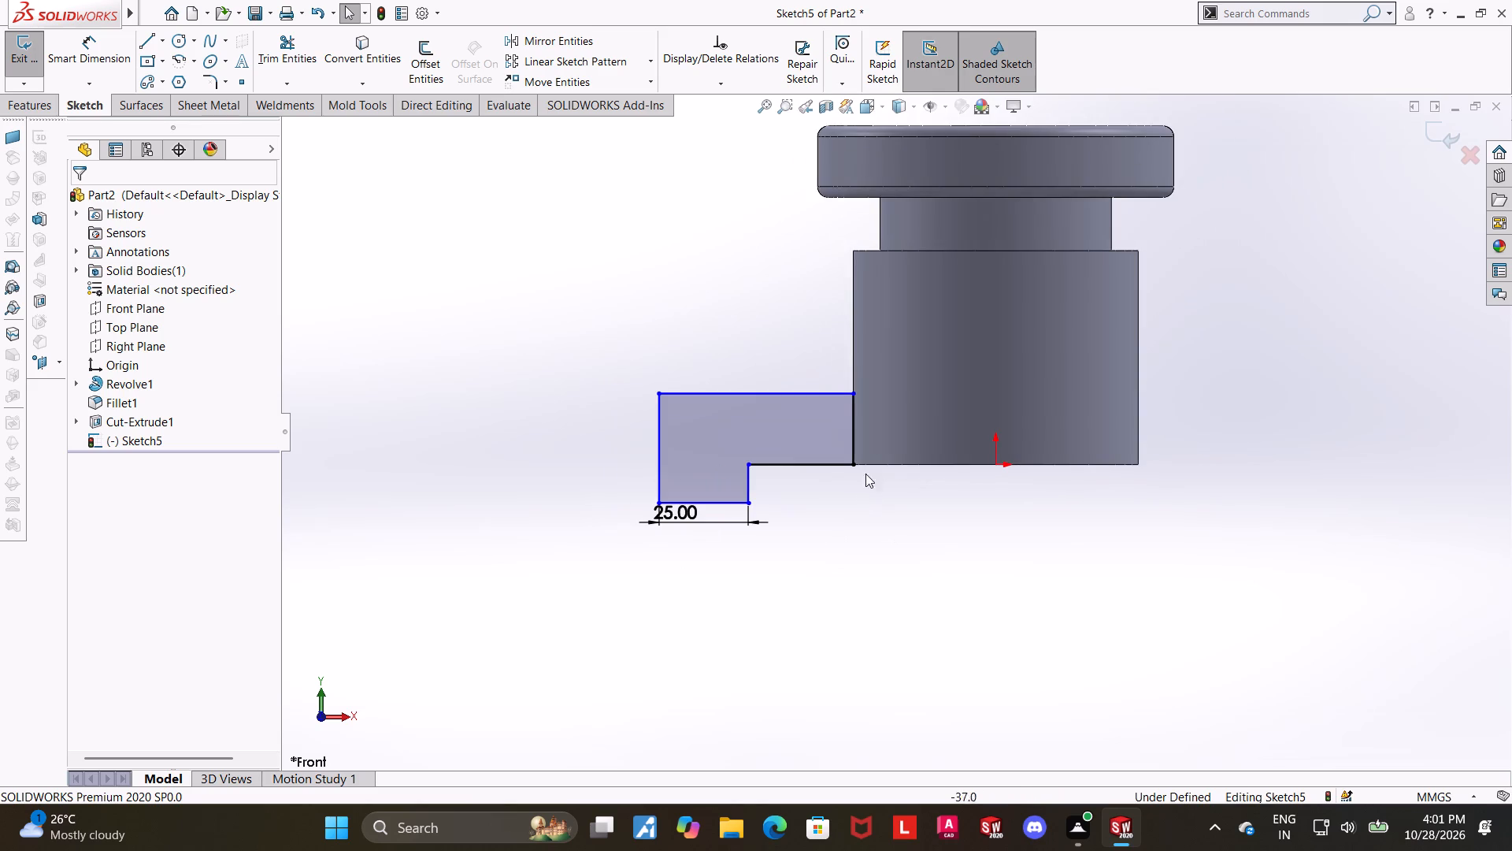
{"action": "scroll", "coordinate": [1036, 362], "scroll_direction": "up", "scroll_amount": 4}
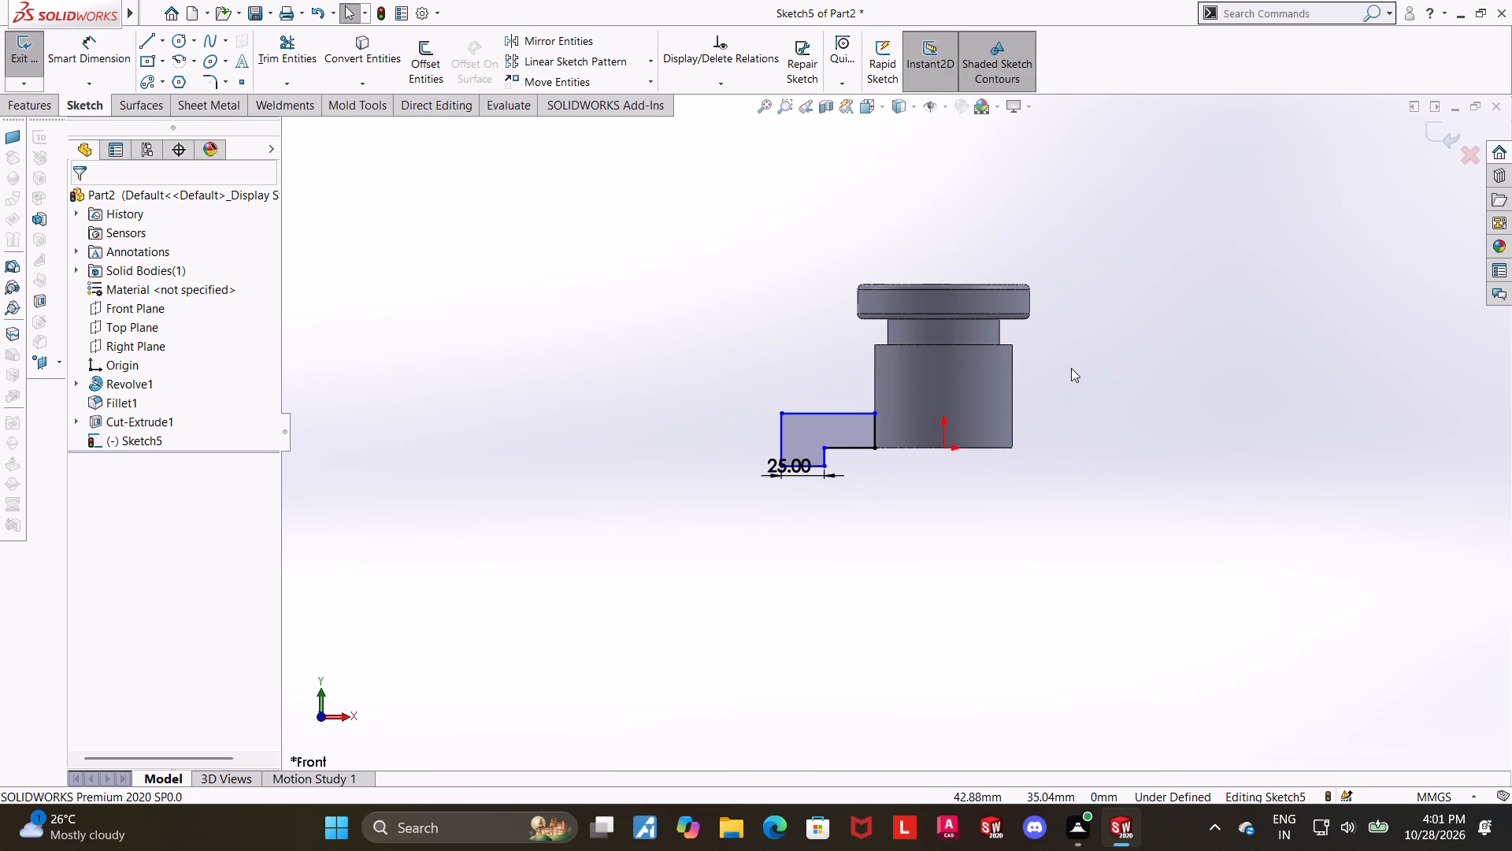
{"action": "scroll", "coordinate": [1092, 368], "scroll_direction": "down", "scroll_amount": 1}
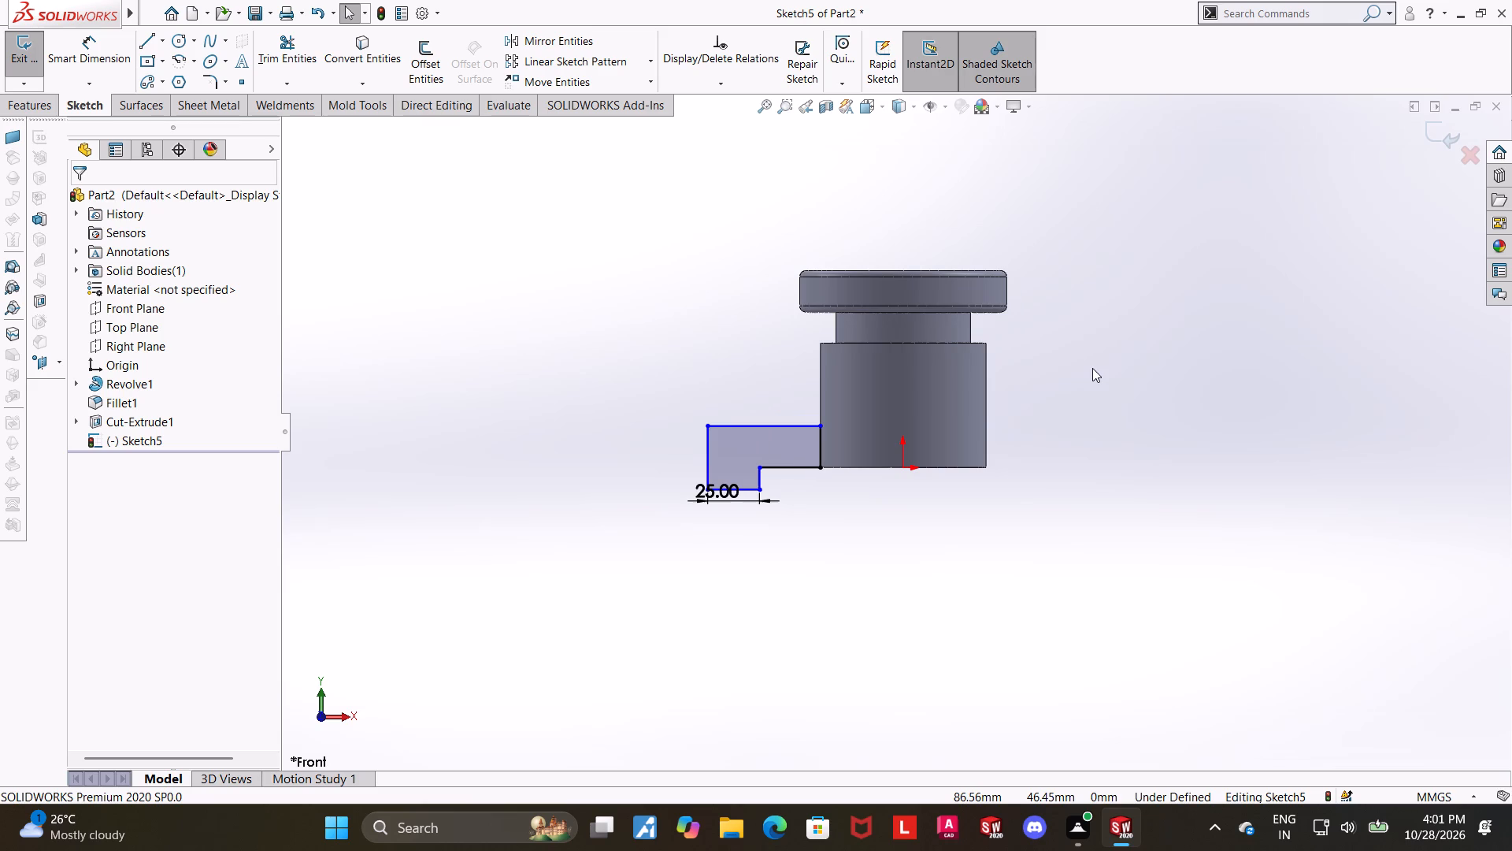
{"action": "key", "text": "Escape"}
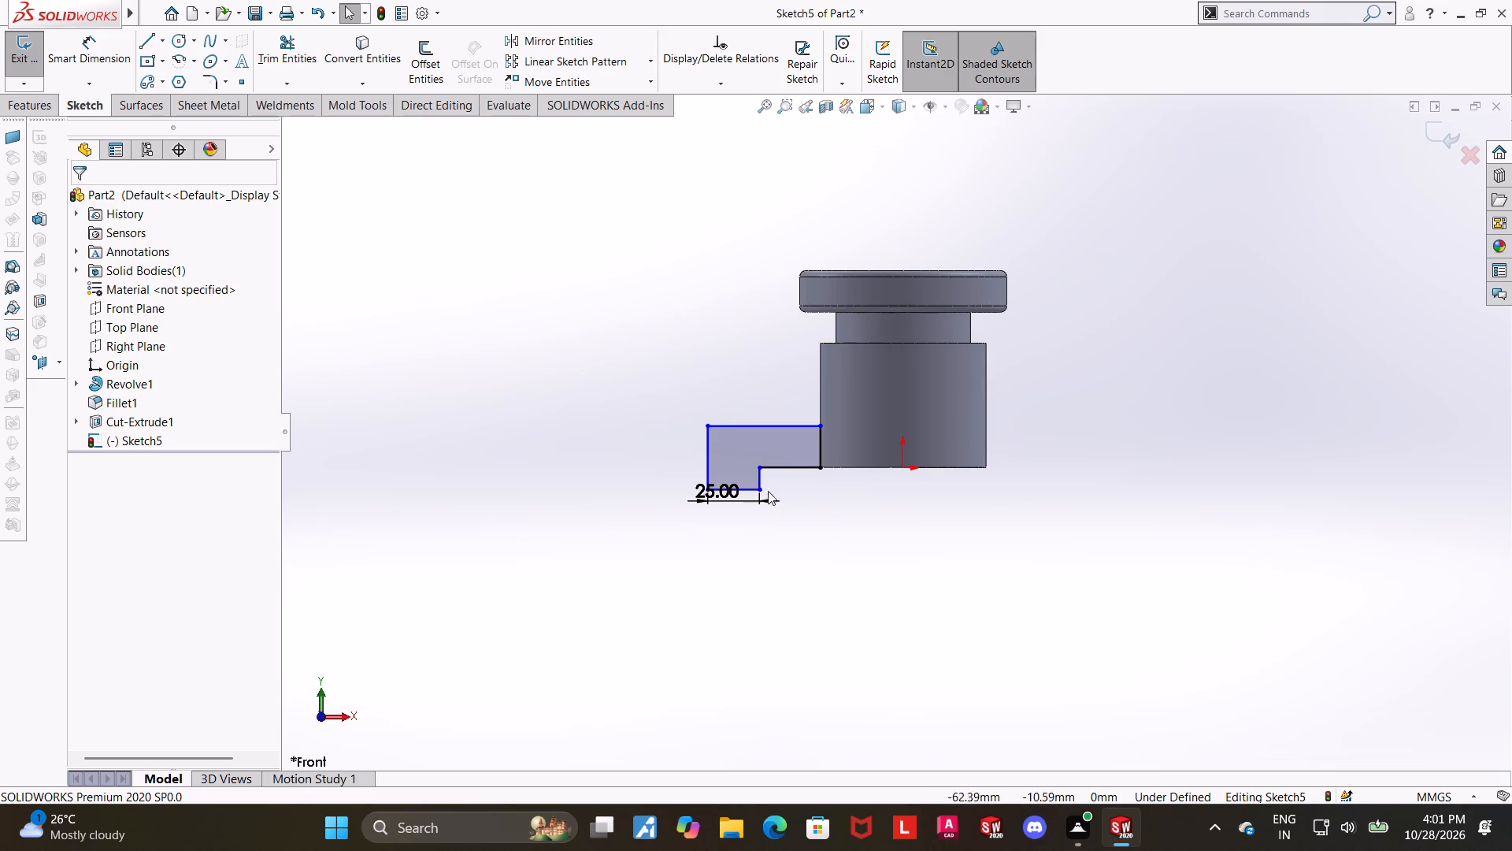
Move the 25 mm dimension further below the profile's bottom edge.
{"action": "left_click", "coordinate": [742, 488]}
{"action": "key", "text": "Escape"}
{"action": "left_click", "coordinate": [787, 547]}
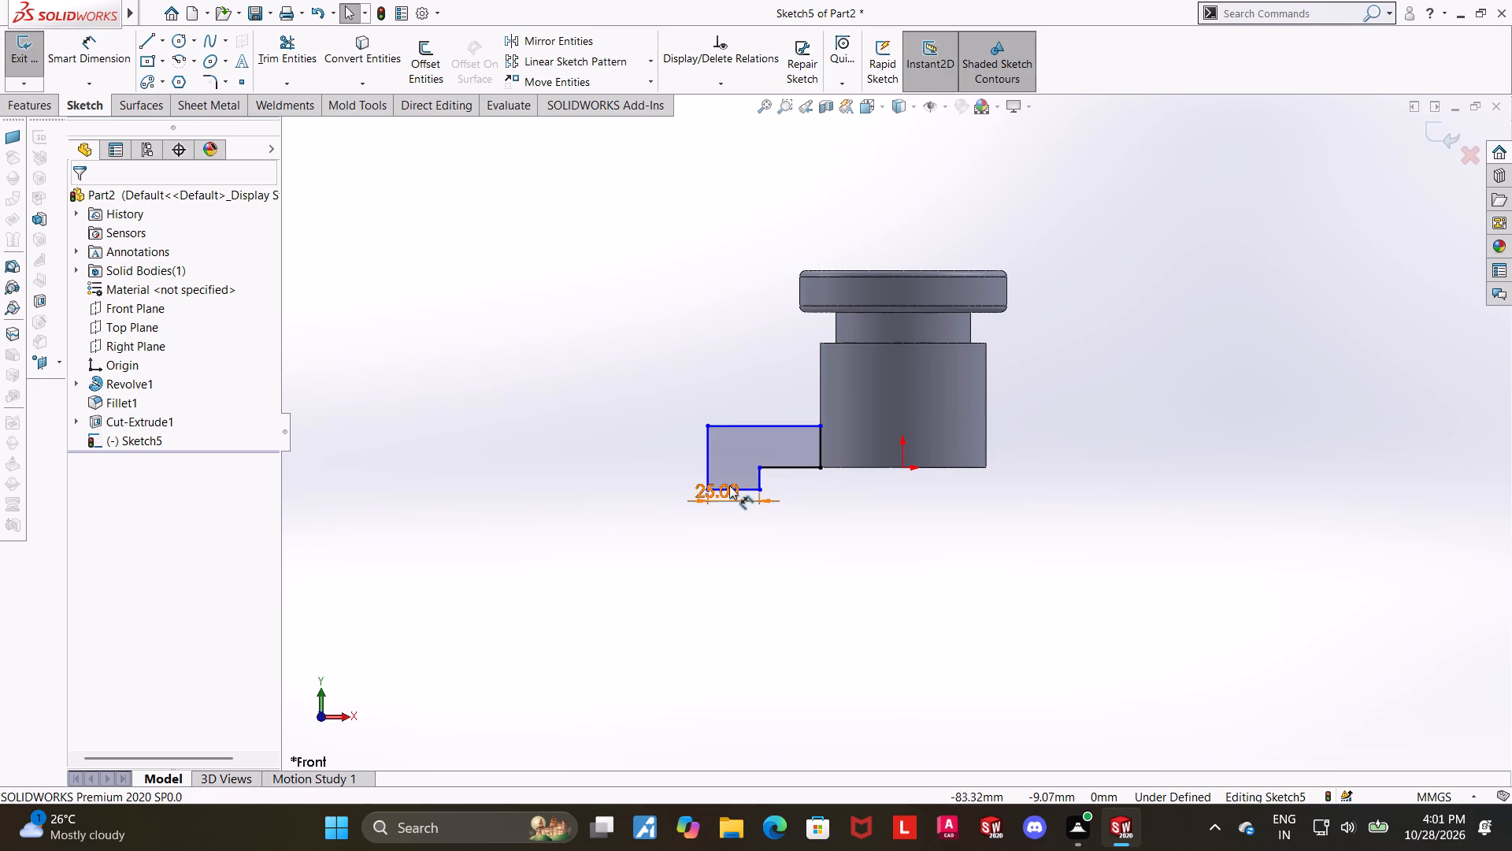
{"action": "left_click_drag", "start_coordinate": [725, 485], "coordinate": [714, 527]}
{"action": "key", "text": "Escape"}
{"action": "left_click", "coordinate": [886, 571]}
Stretch the profile's vertical leg downward until its bottom edge is about 152 mm below the part's top.
{"action": "left_click_drag", "start_coordinate": [736, 492], "coordinate": [739, 492]}
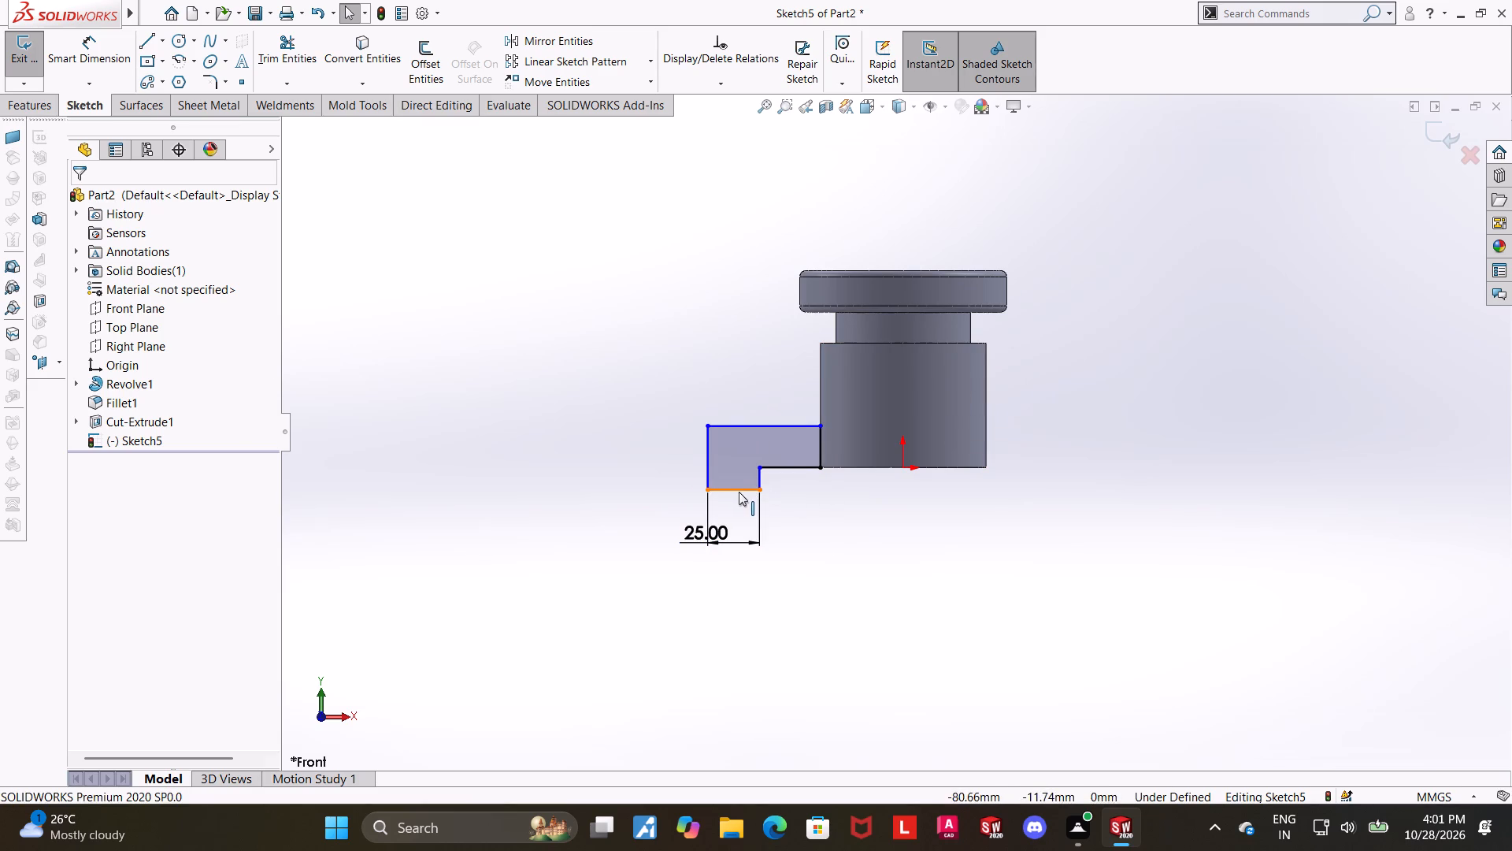
{"action": "left_click_drag", "start_coordinate": [739, 492], "coordinate": [742, 586]}
{"action": "key", "text": "Escape"}
Dimension the vertical distance from the flange's top edge to the profile's bottom edge as 150 mm.
{"action": "left_click", "coordinate": [87, 39]}
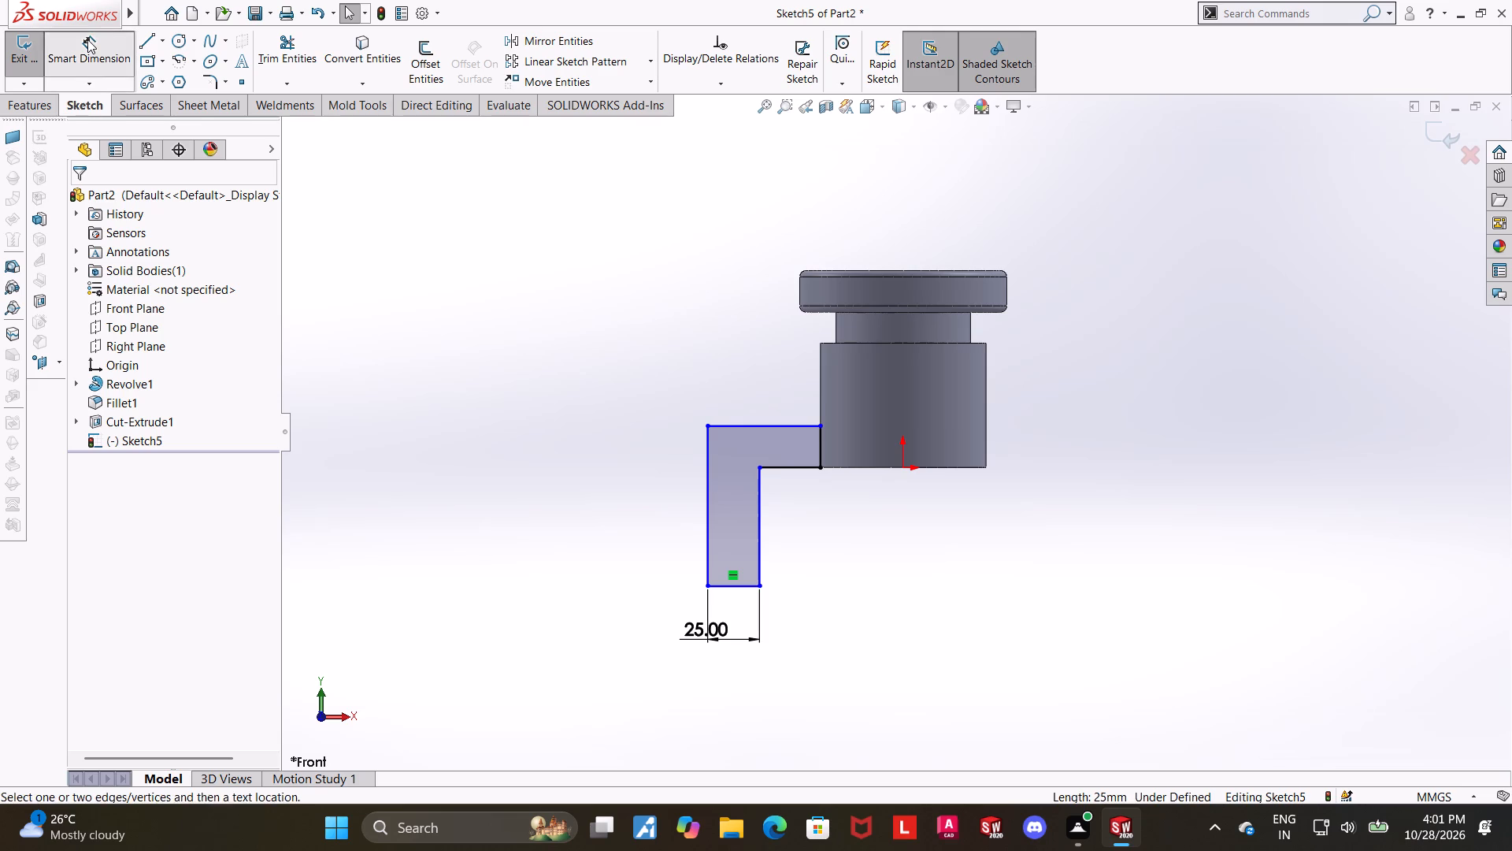
{"action": "left_click", "coordinate": [897, 269]}
{"action": "left_click", "coordinate": [736, 584]}
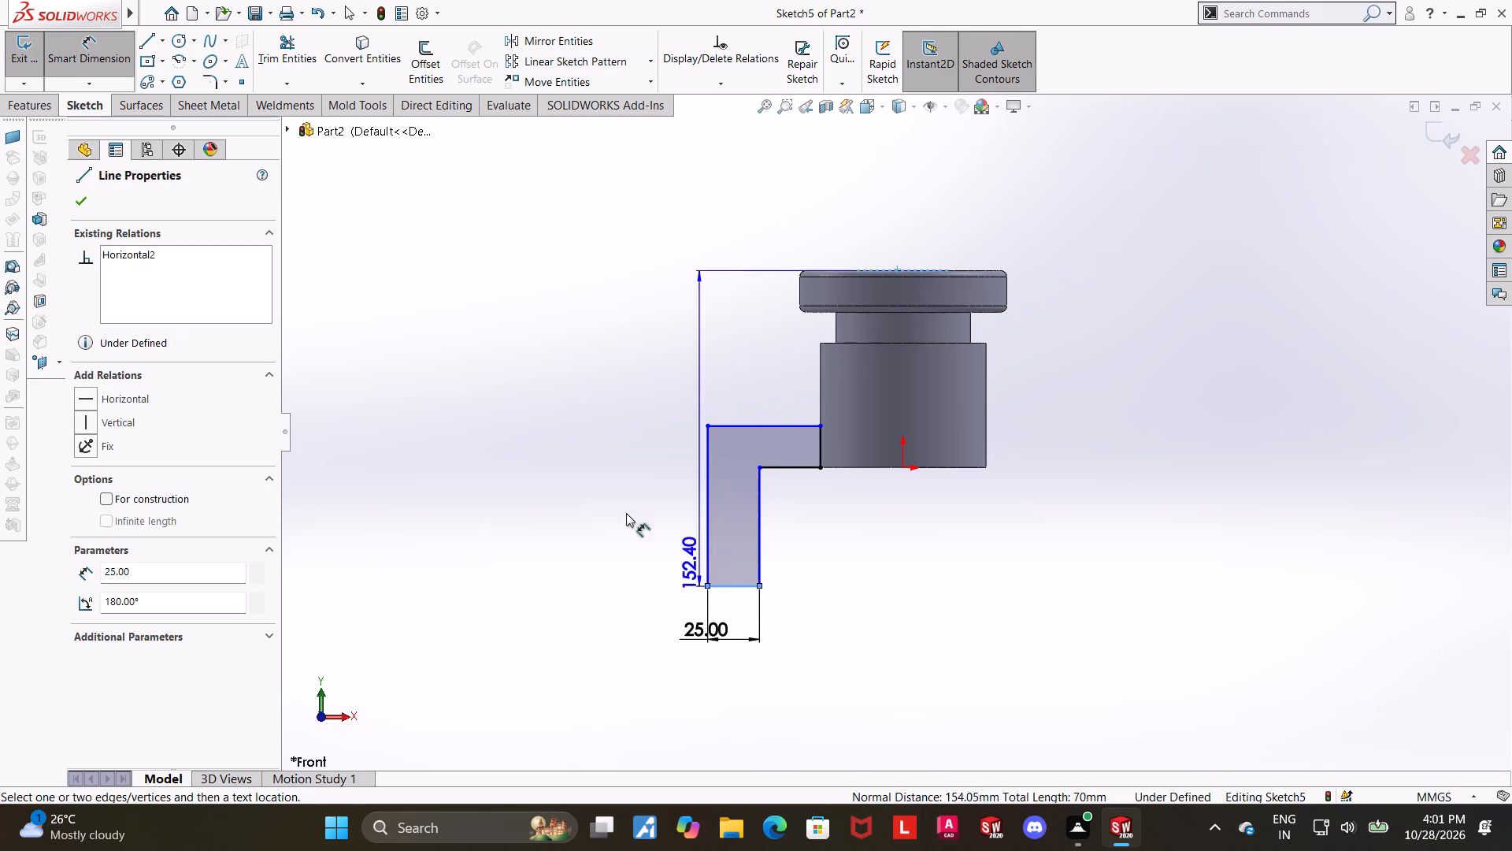
{"action": "left_click", "coordinate": [552, 475]}
{"action": "type", "text": "150]"}
{"action": "key", "text": "Return"}
{"action": "key", "text": "Escape"}
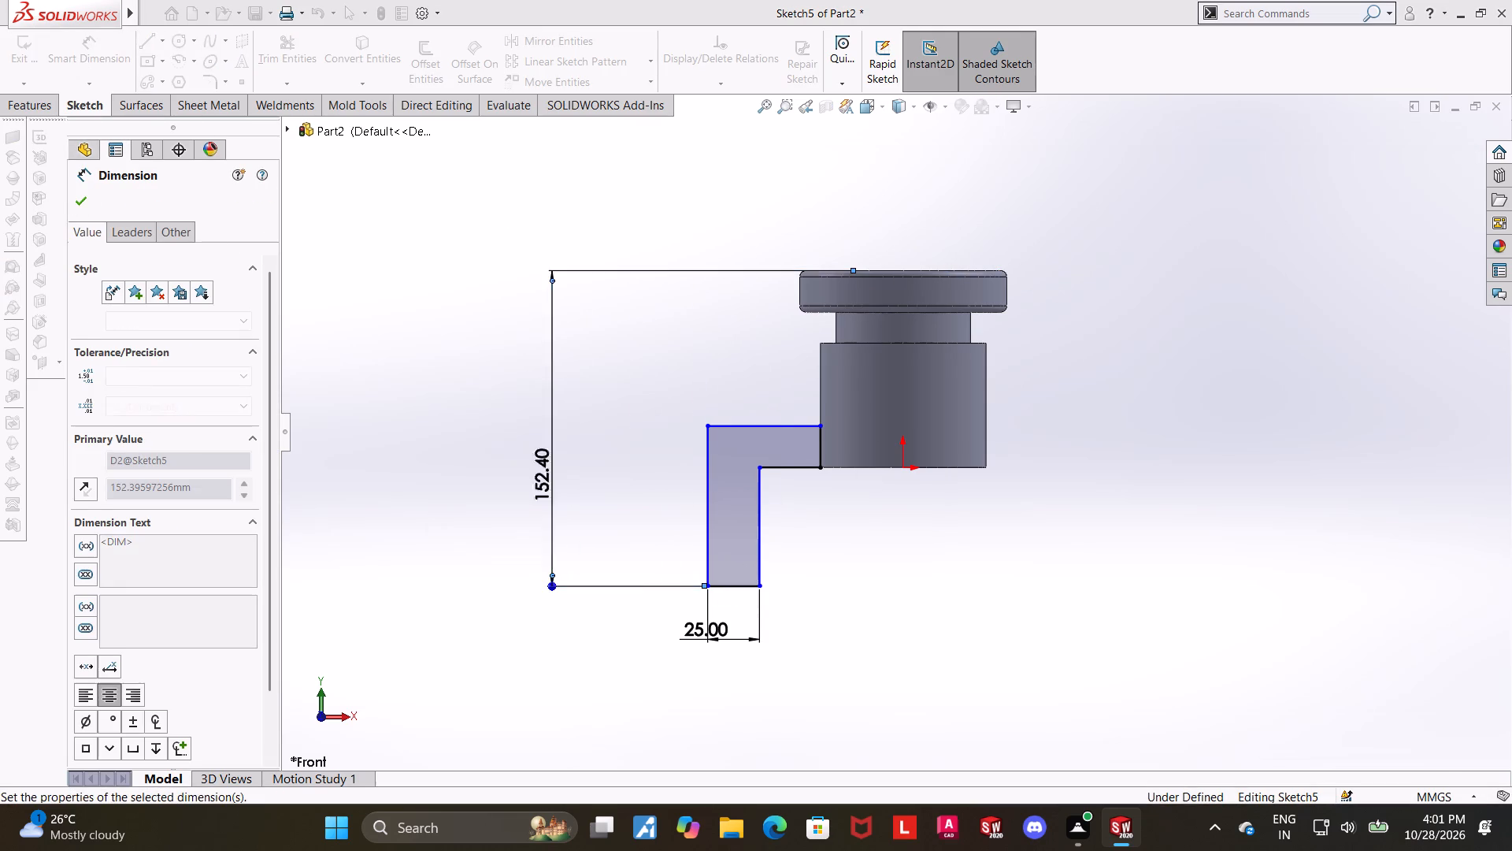
{"action": "left_click", "coordinate": [552, 475]}
{"action": "type", "text": "15-"}
{"action": "key", "text": "BackSpace"}
{"action": "key", "text": "0"}
{"action": "key", "text": "Return"}
{"action": "key", "text": "Escape"}
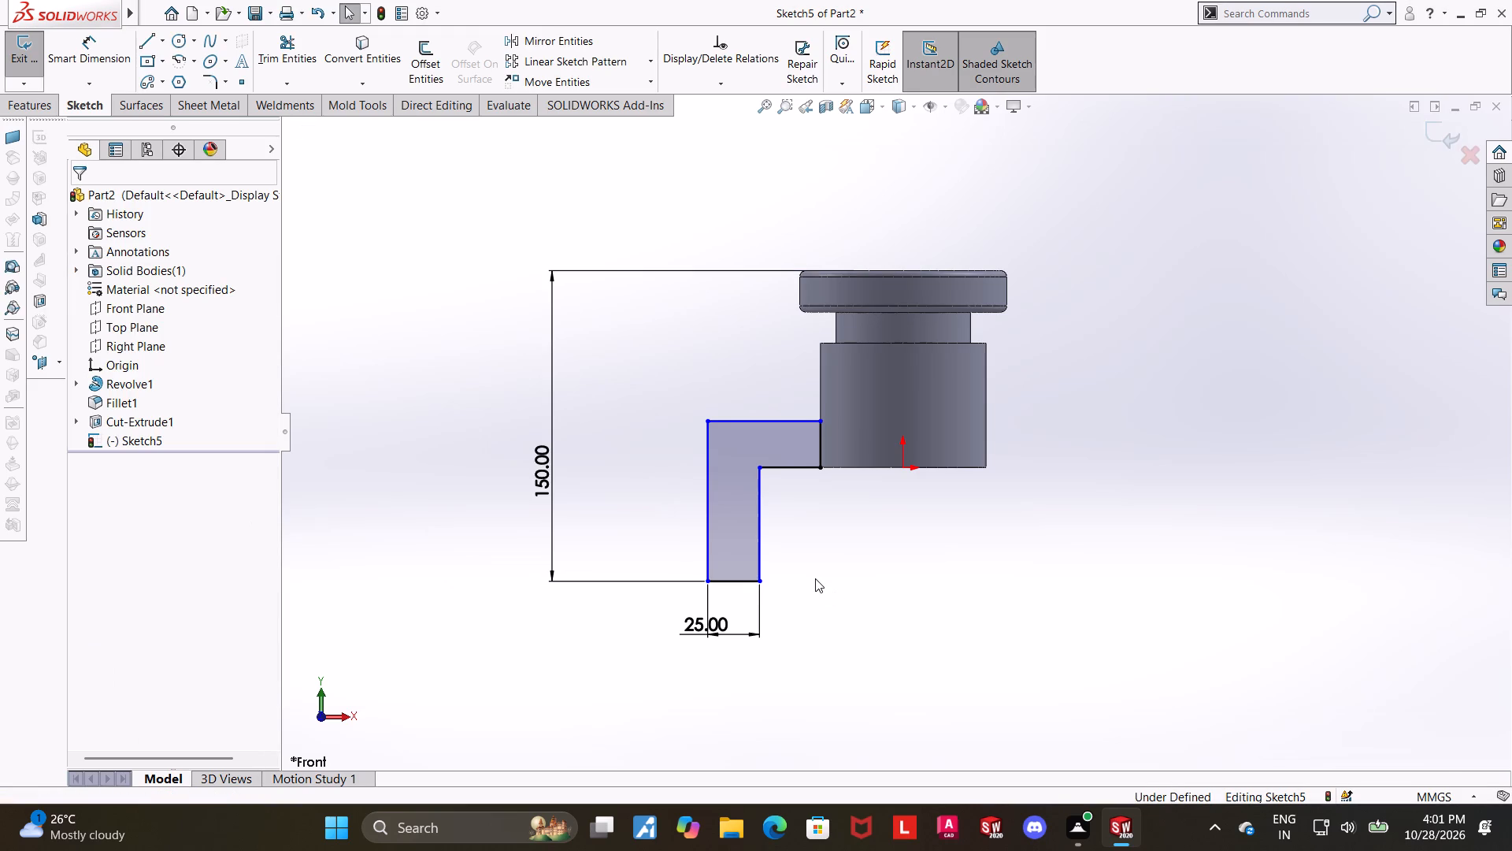
Dimension the thickness of the L-shaped profile's horizontal arm as 25 mm, between its top and bottom edges.
{"action": "scroll", "coordinate": [900, 558], "scroll_direction": "up", "scroll_amount": 1}
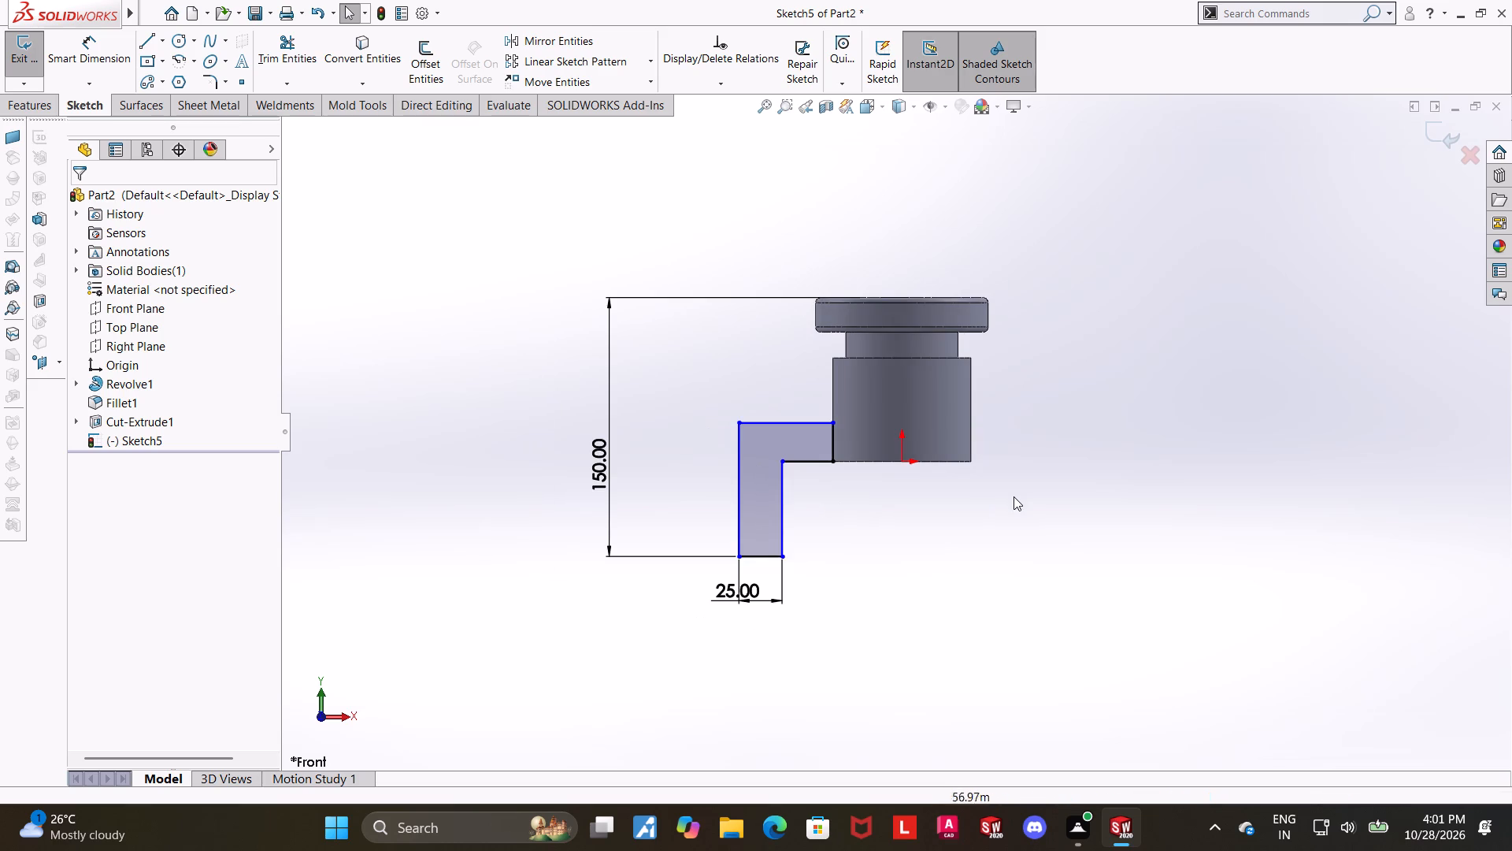
{"action": "scroll", "coordinate": [1014, 494], "scroll_direction": "down", "scroll_amount": 1}
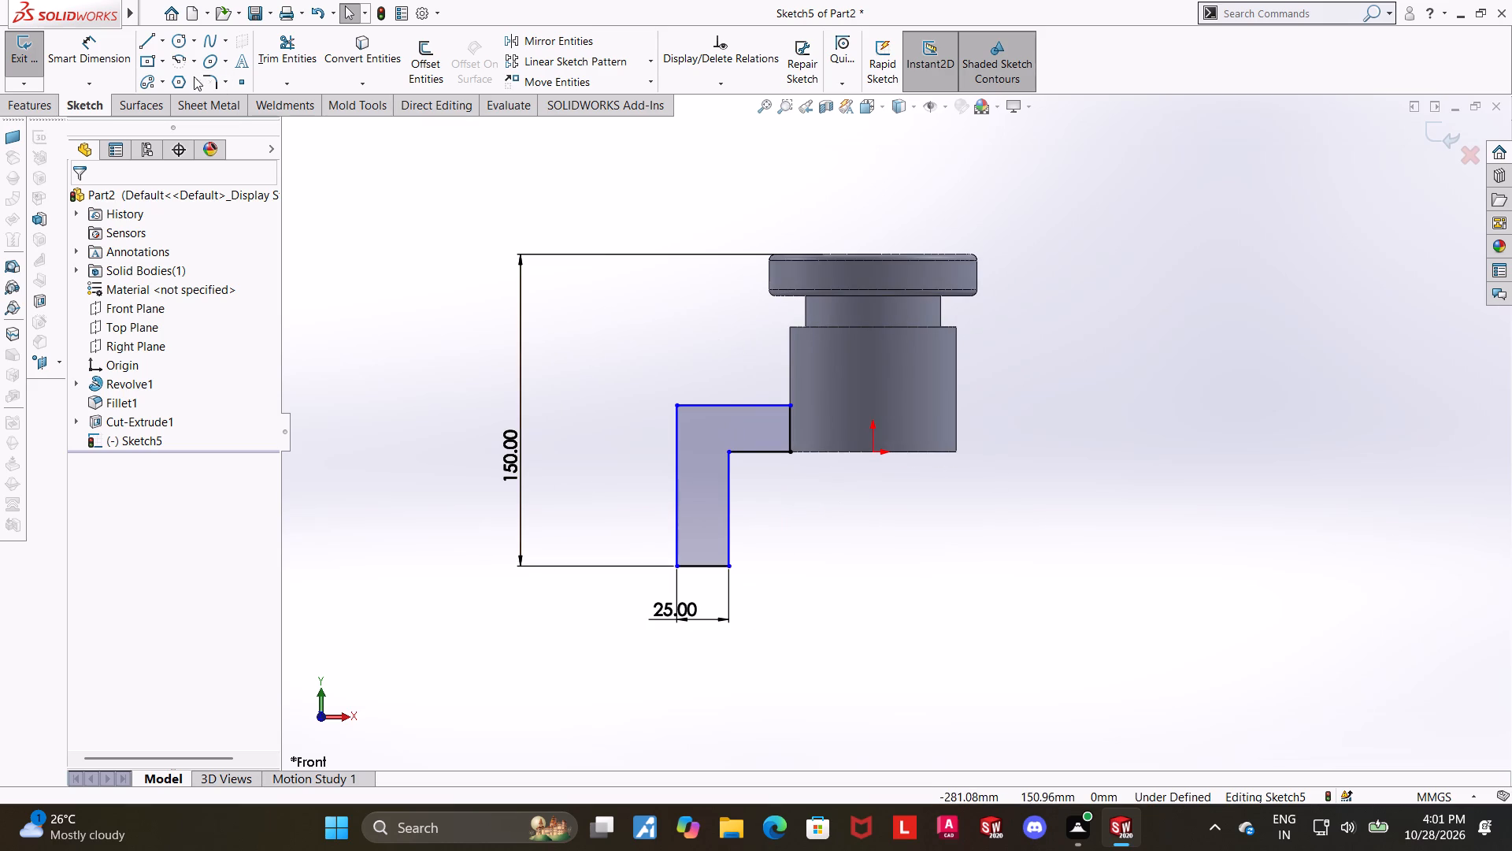
{"action": "left_click", "coordinate": [101, 46]}
{"action": "left_click", "coordinate": [774, 405]}
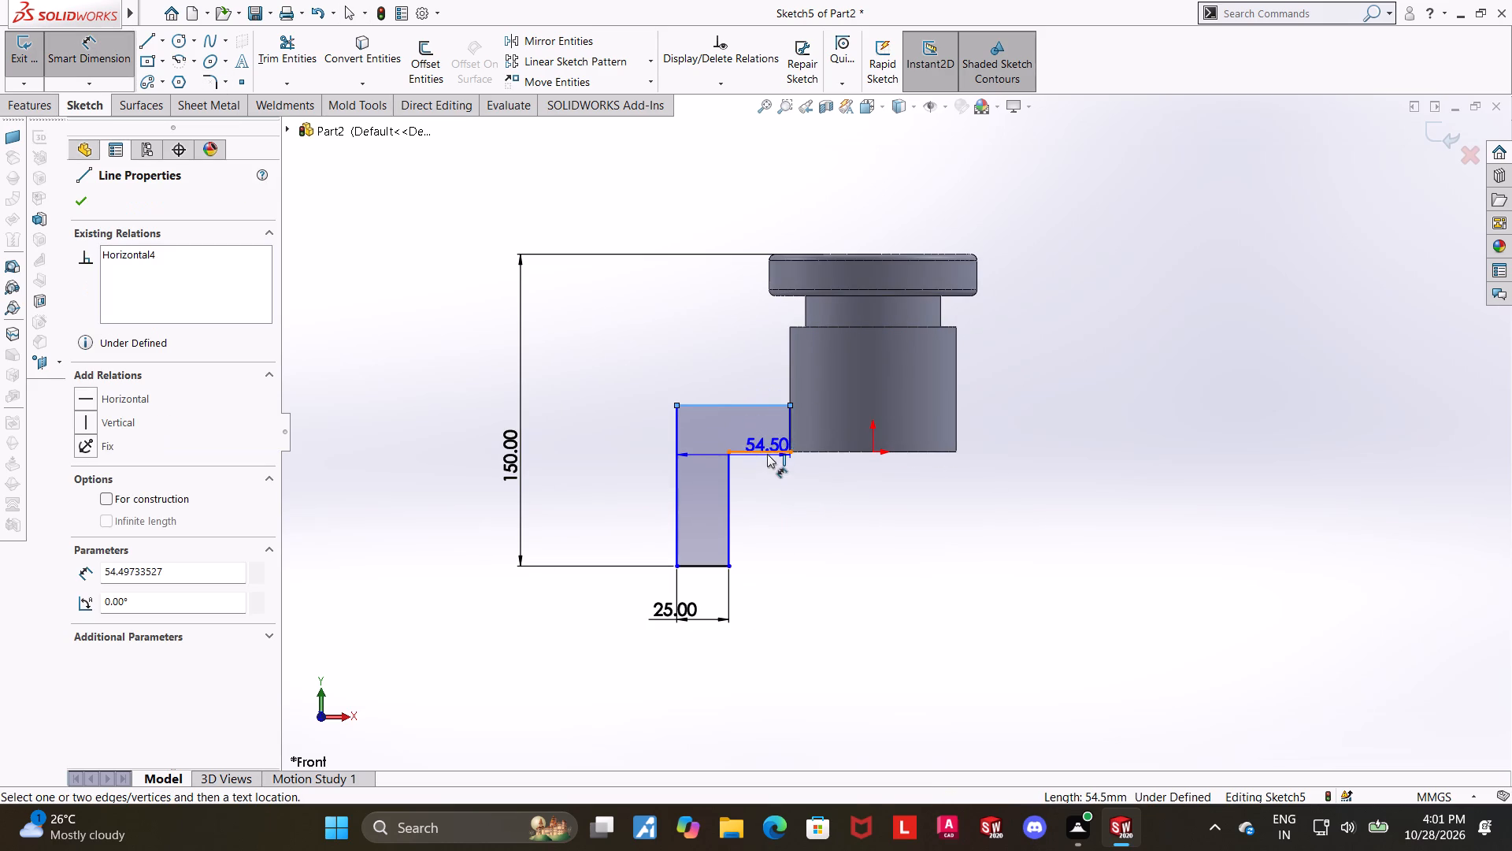
{"action": "left_click", "coordinate": [767, 454]}
{"action": "left_click", "coordinate": [592, 434]}
{"action": "type", "text": "25"}
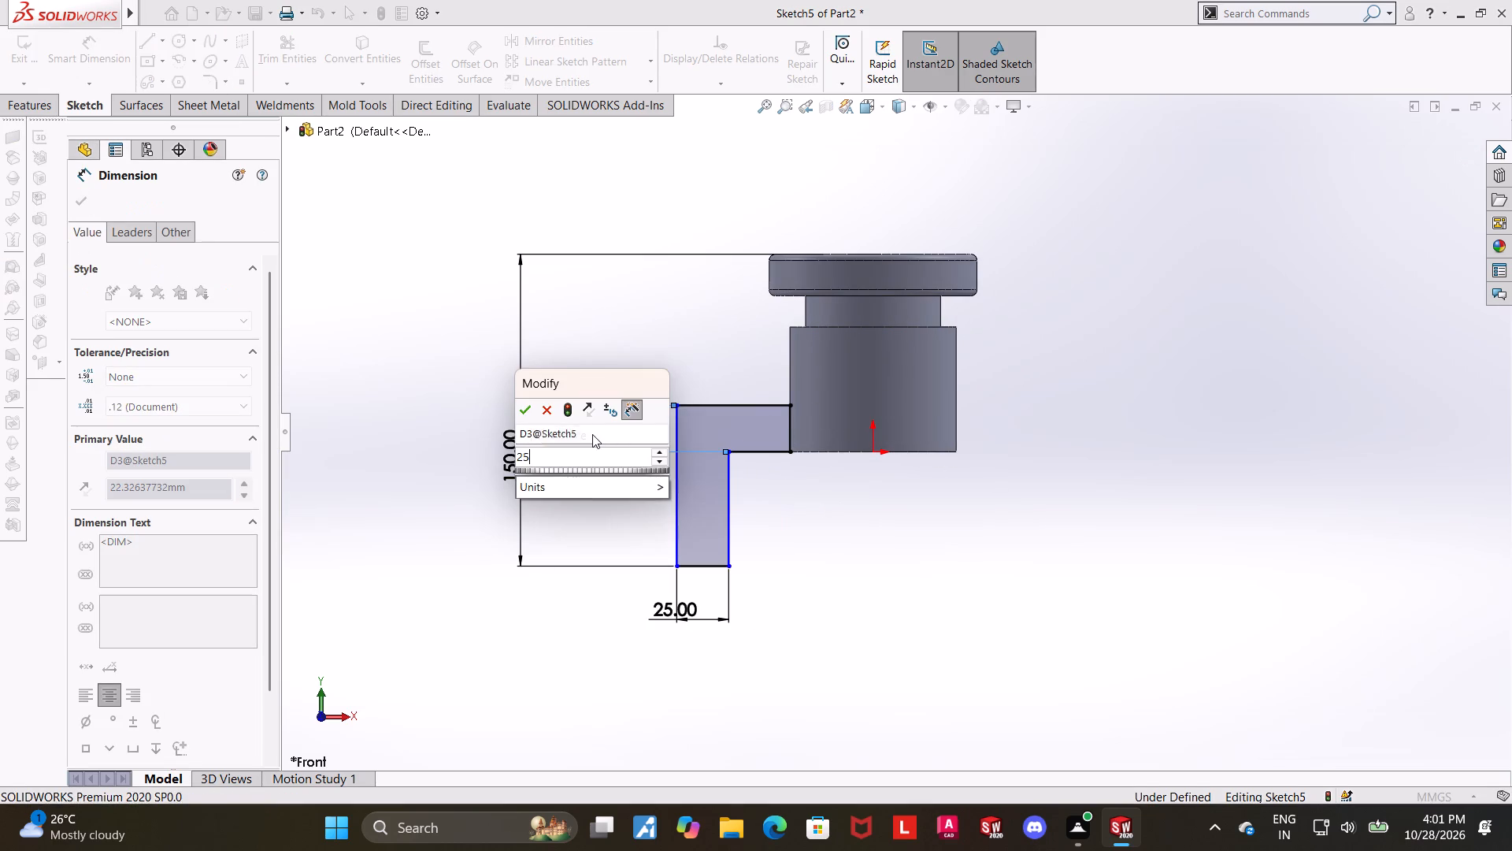
{"action": "key", "text": "Return"}
{"action": "key", "text": "Escape"}
{"action": "key", "text": "Escape"}
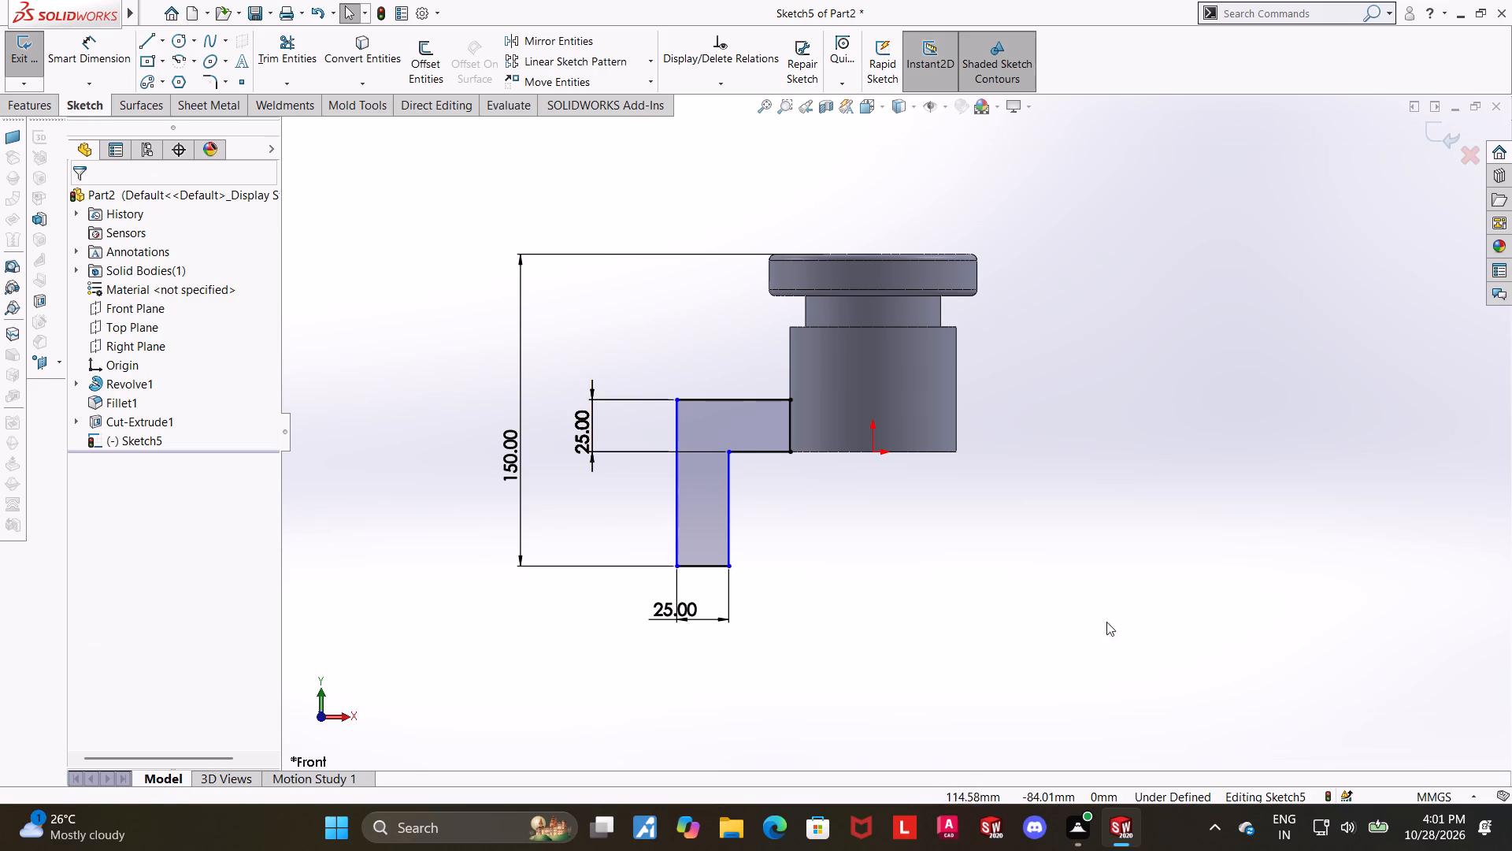
{"action": "left_click", "coordinate": [1021, 516]}
Draw a vertical construction centerline from the origin up to a point above the flange.
{"action": "scroll", "coordinate": [962, 350], "scroll_direction": "down", "scroll_amount": 1}
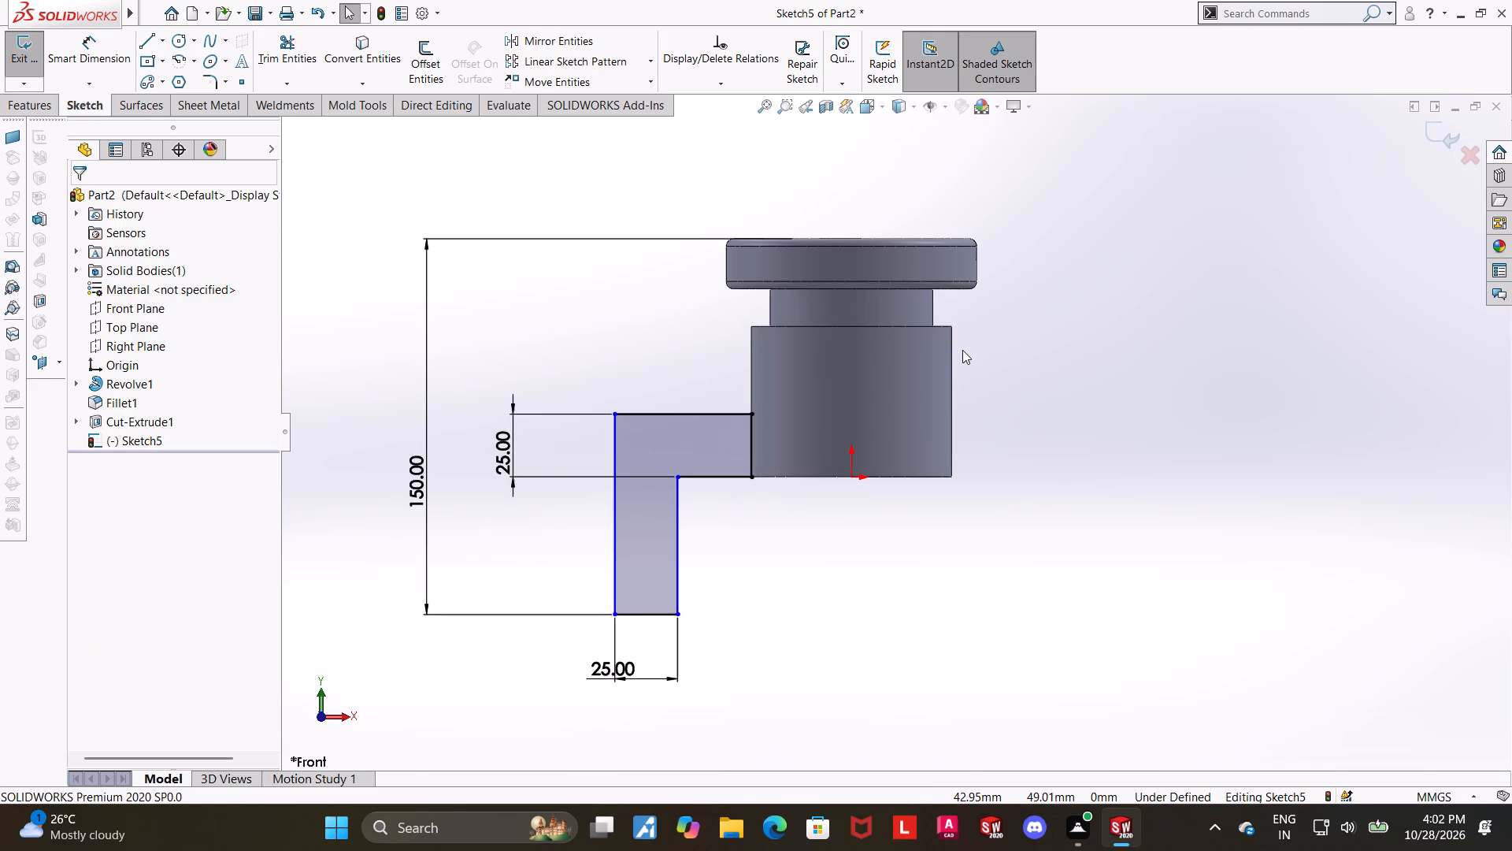
{"action": "scroll", "coordinate": [962, 350], "scroll_direction": "up", "scroll_amount": 1}
{"action": "left_click", "coordinate": [167, 43]}
{"action": "left_click", "coordinate": [166, 80]}
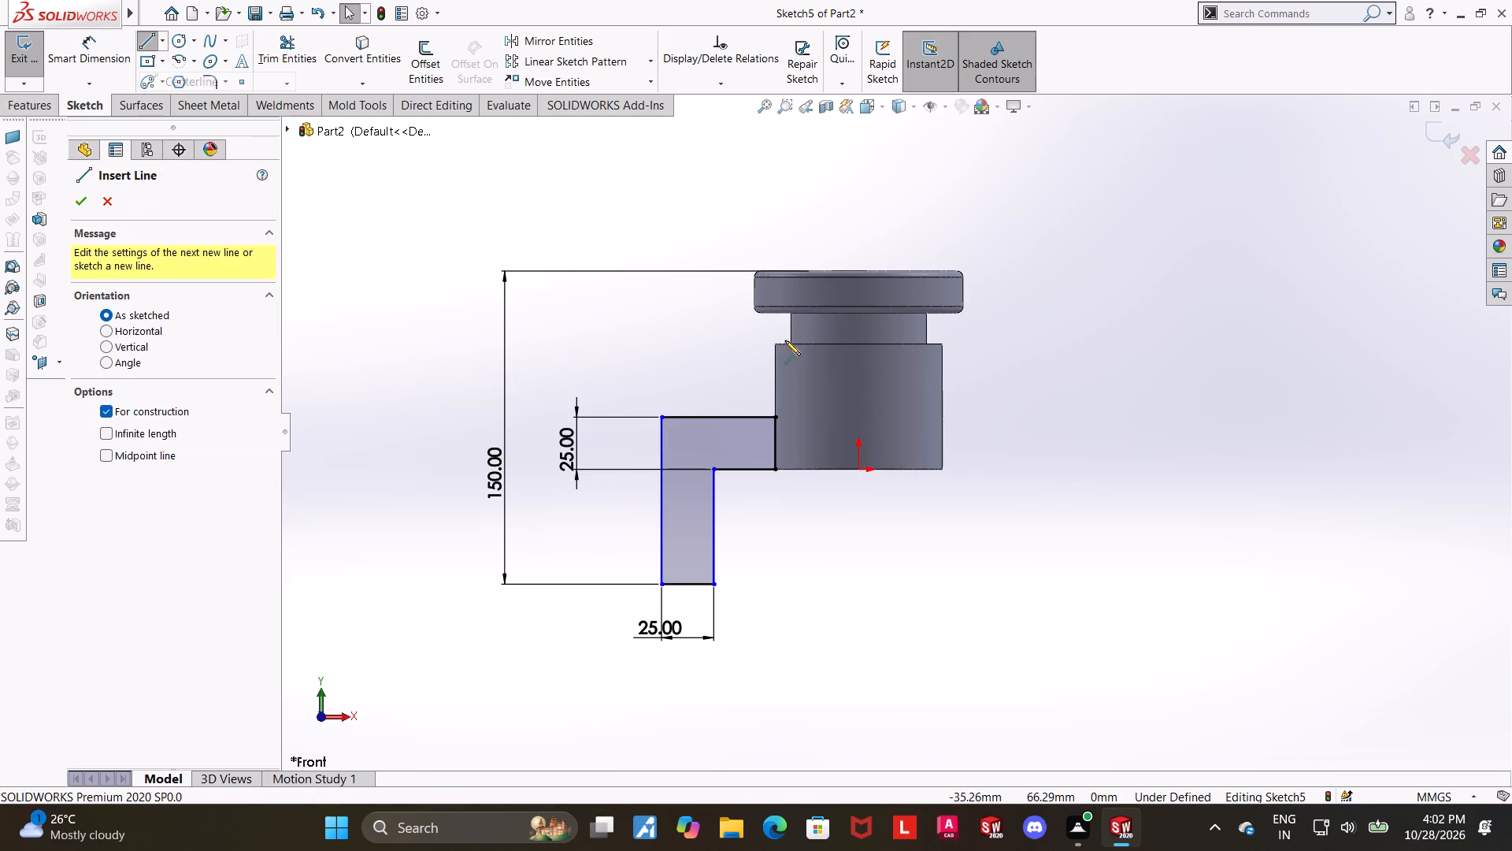
{"action": "left_click", "coordinate": [859, 471]}
{"action": "left_click", "coordinate": [860, 230]}
{"action": "key", "text": "Escape"}
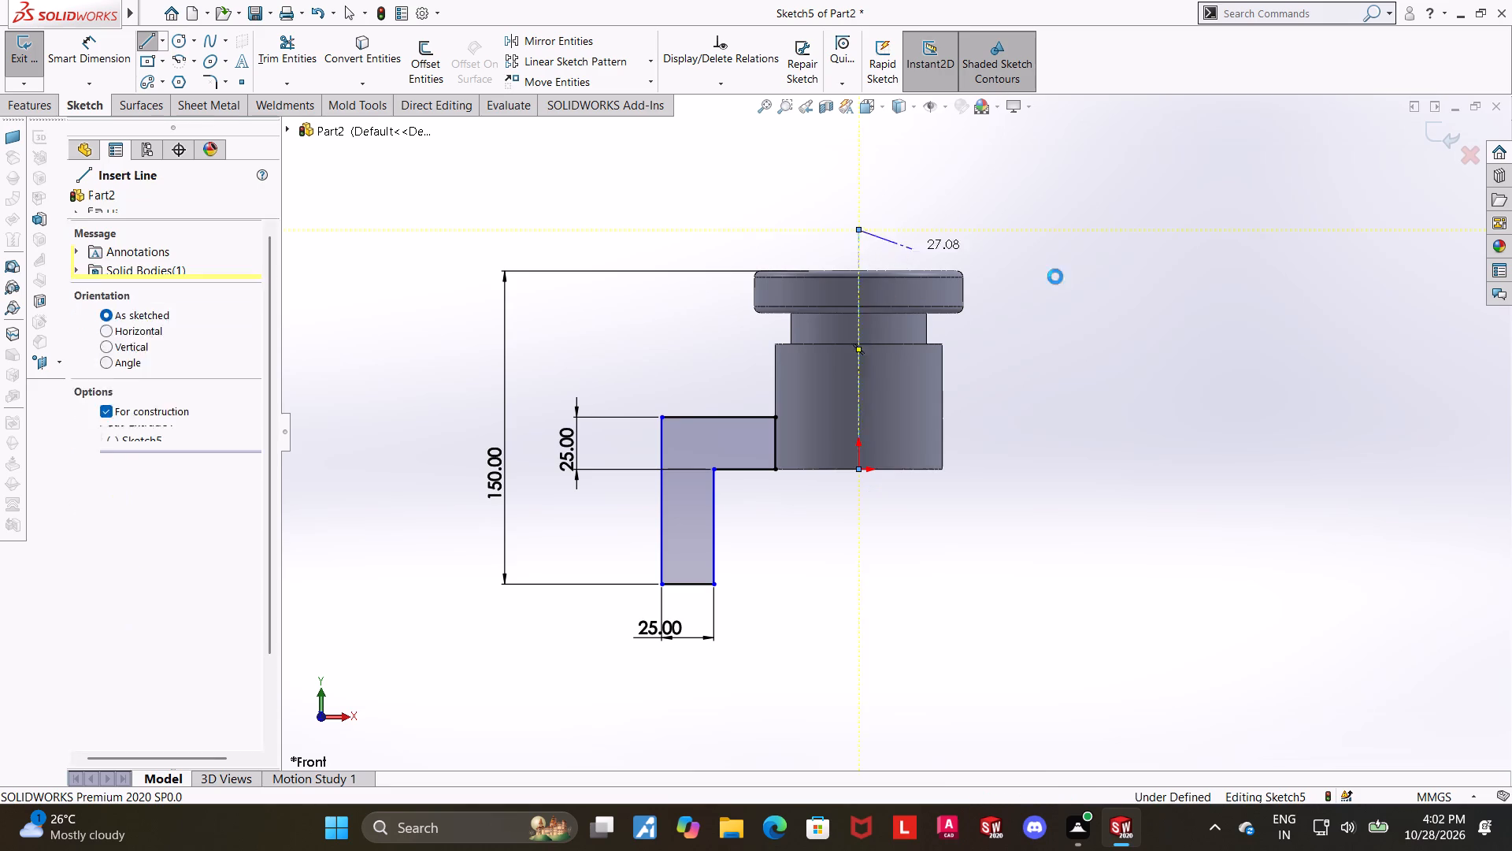
{"action": "key", "text": "Escape"}
Mirror all six lines of the L-shaped profile about the vertical centerline, keeping the original as a copy.
{"action": "left_click", "coordinate": [424, 57]}
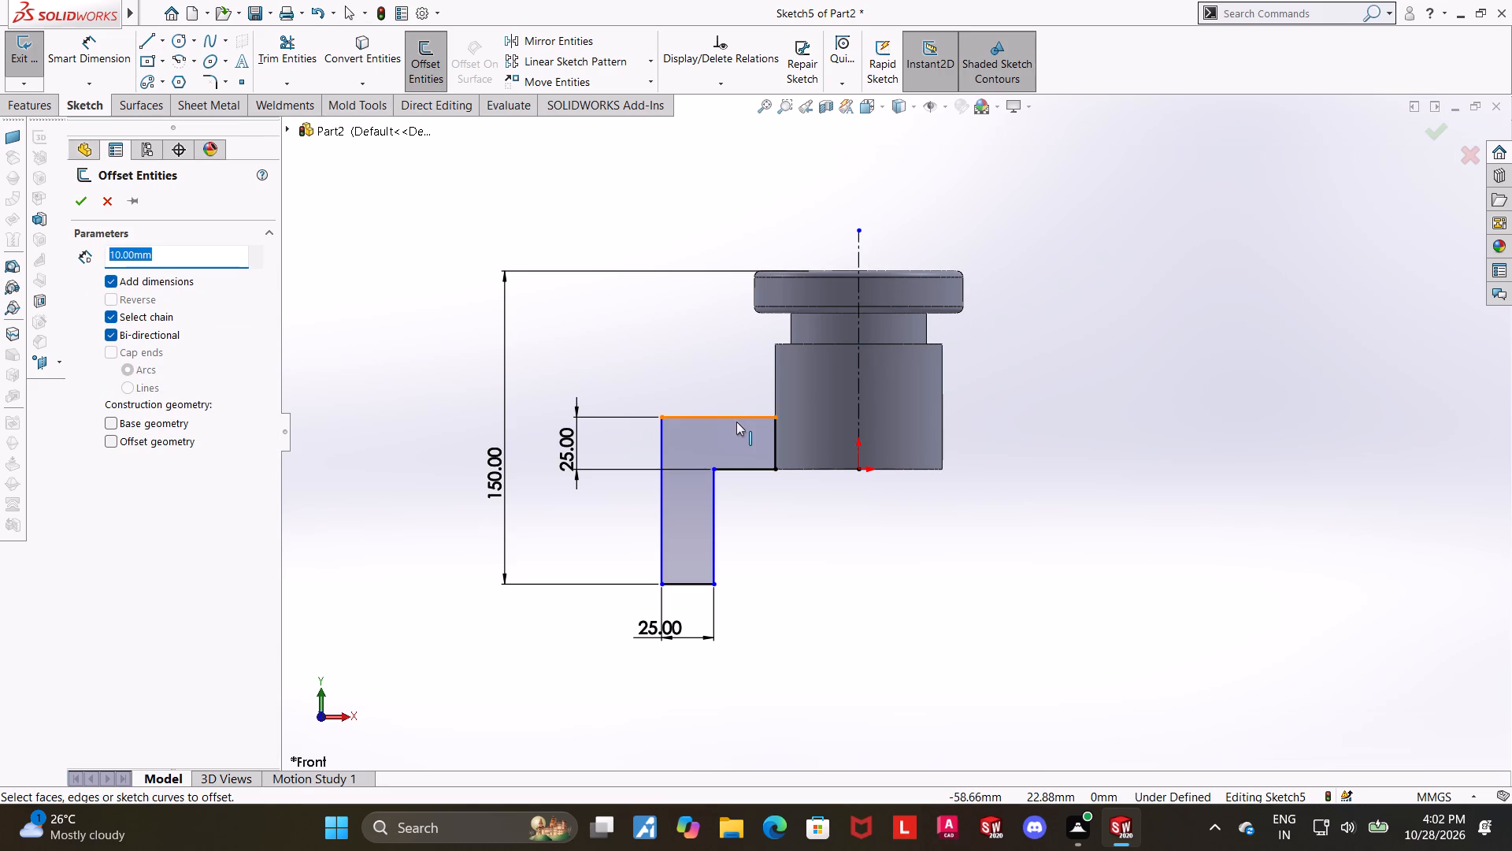
{"action": "key", "text": "Escape"}
{"action": "left_click", "coordinate": [571, 38]}
{"action": "left_click", "coordinate": [729, 414]}
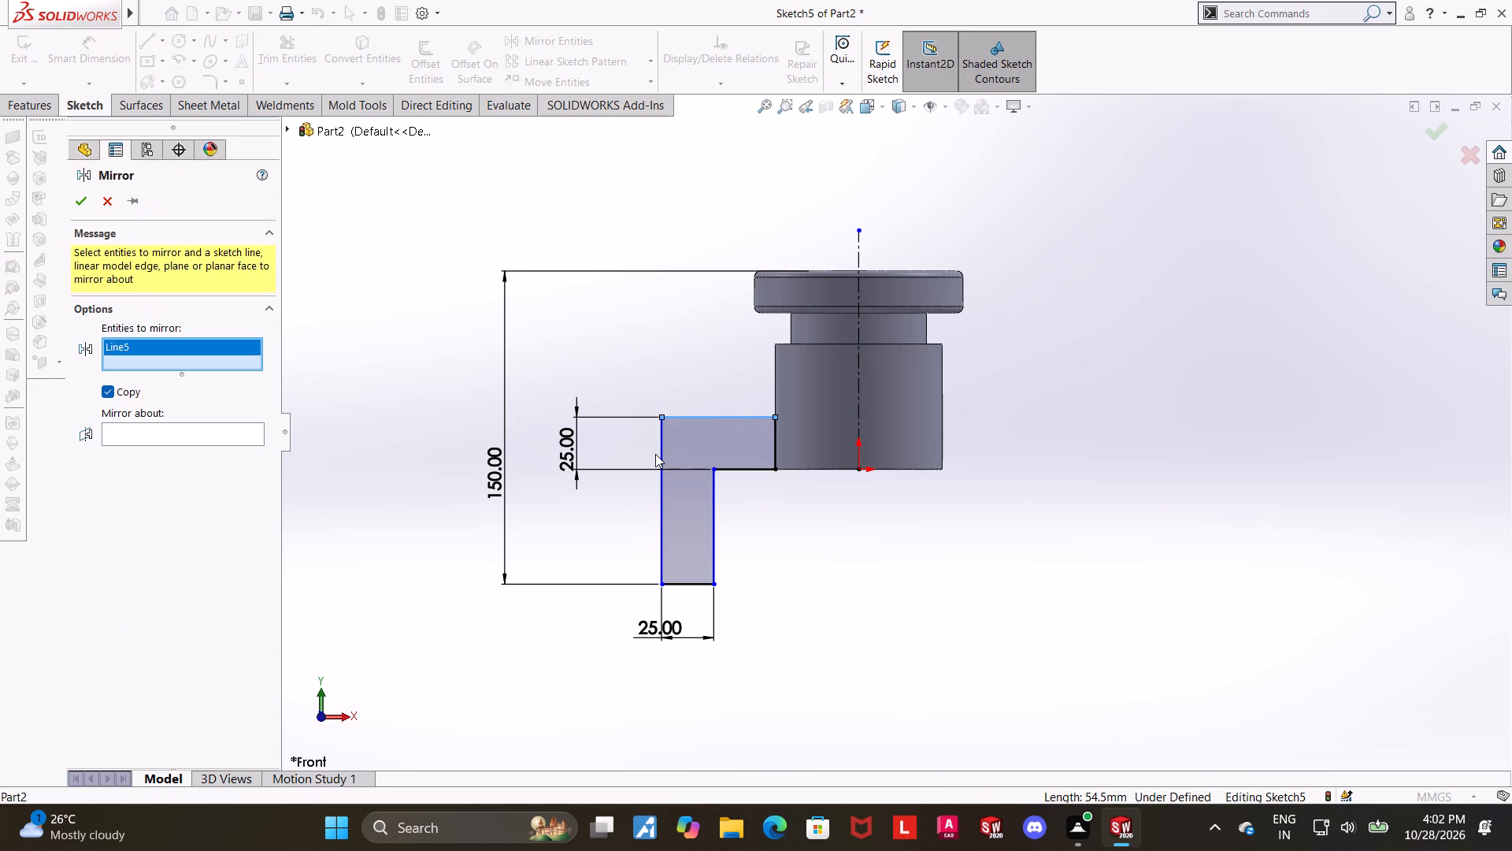
{"action": "left_click", "coordinate": [660, 454]}
{"action": "left_click", "coordinate": [713, 545]}
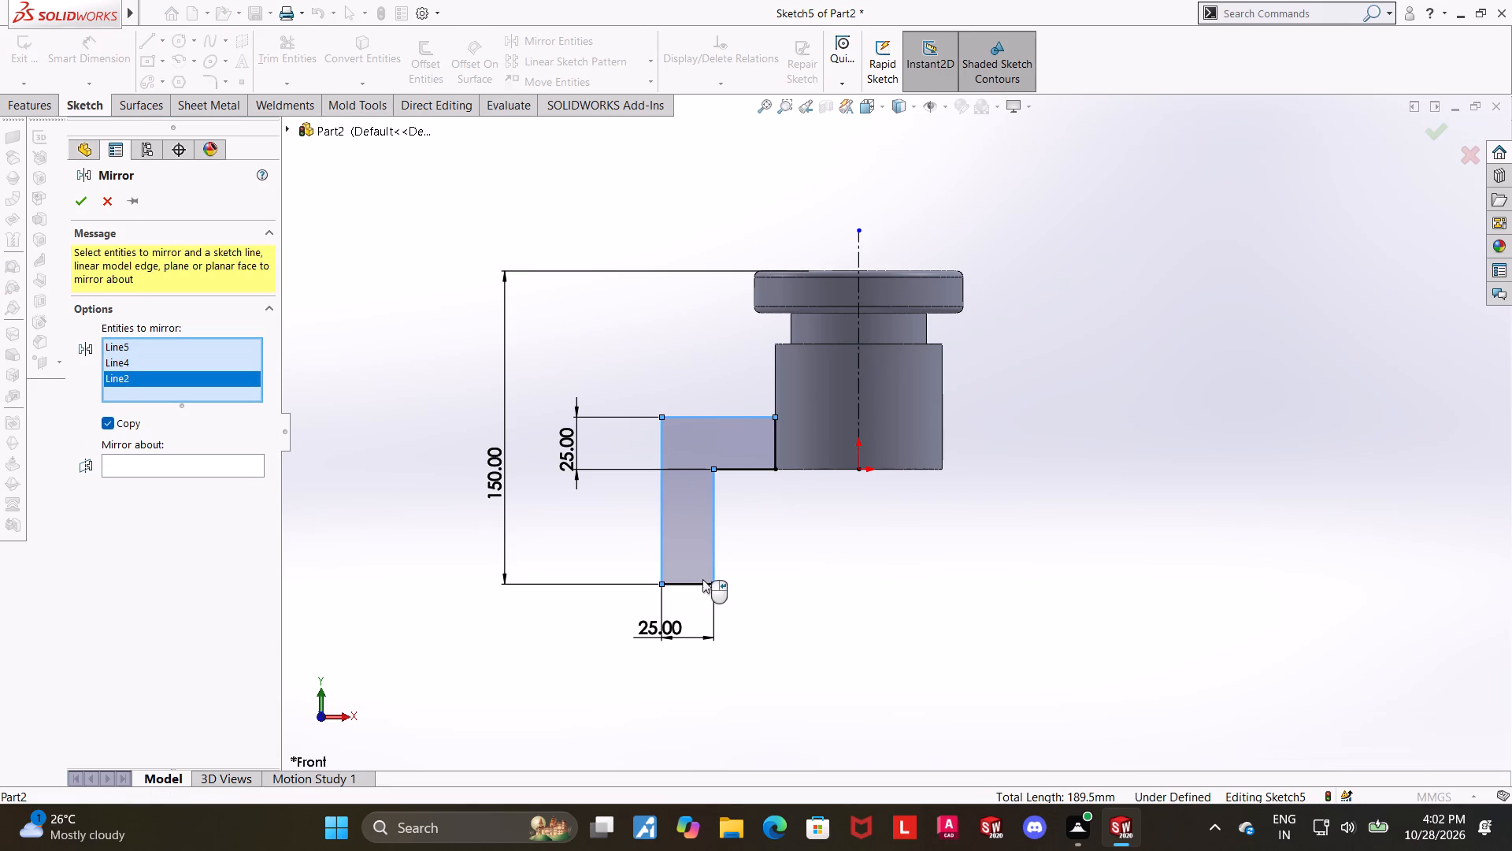
{"action": "left_click", "coordinate": [699, 583]}
{"action": "left_click", "coordinate": [739, 474]}
{"action": "left_click", "coordinate": [775, 452]}
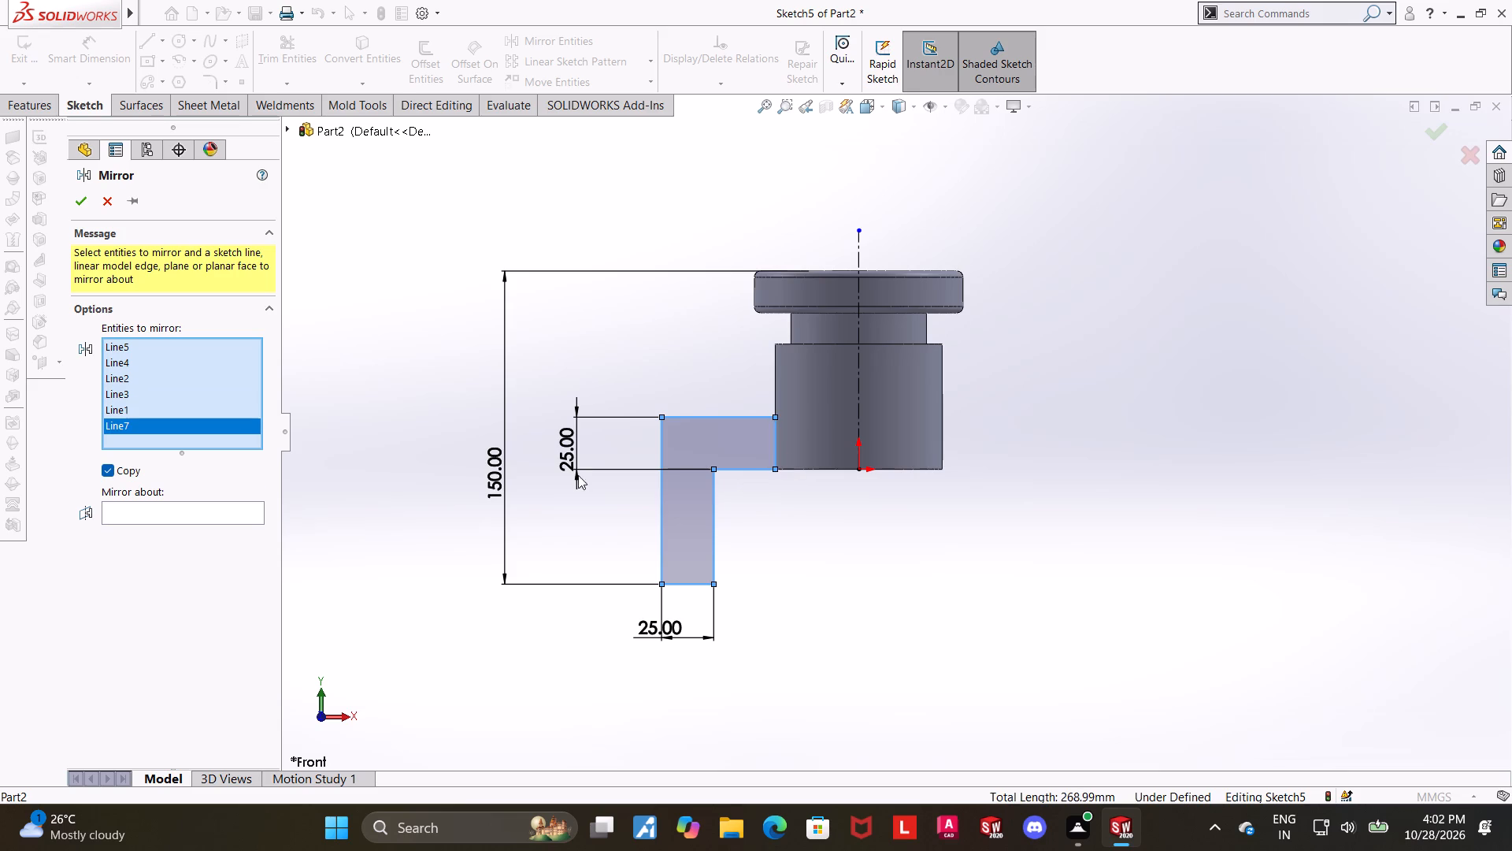
{"action": "double_click", "coordinate": [217, 518]}
{"action": "left_click", "coordinate": [217, 512]}
{"action": "left_click", "coordinate": [855, 378]}
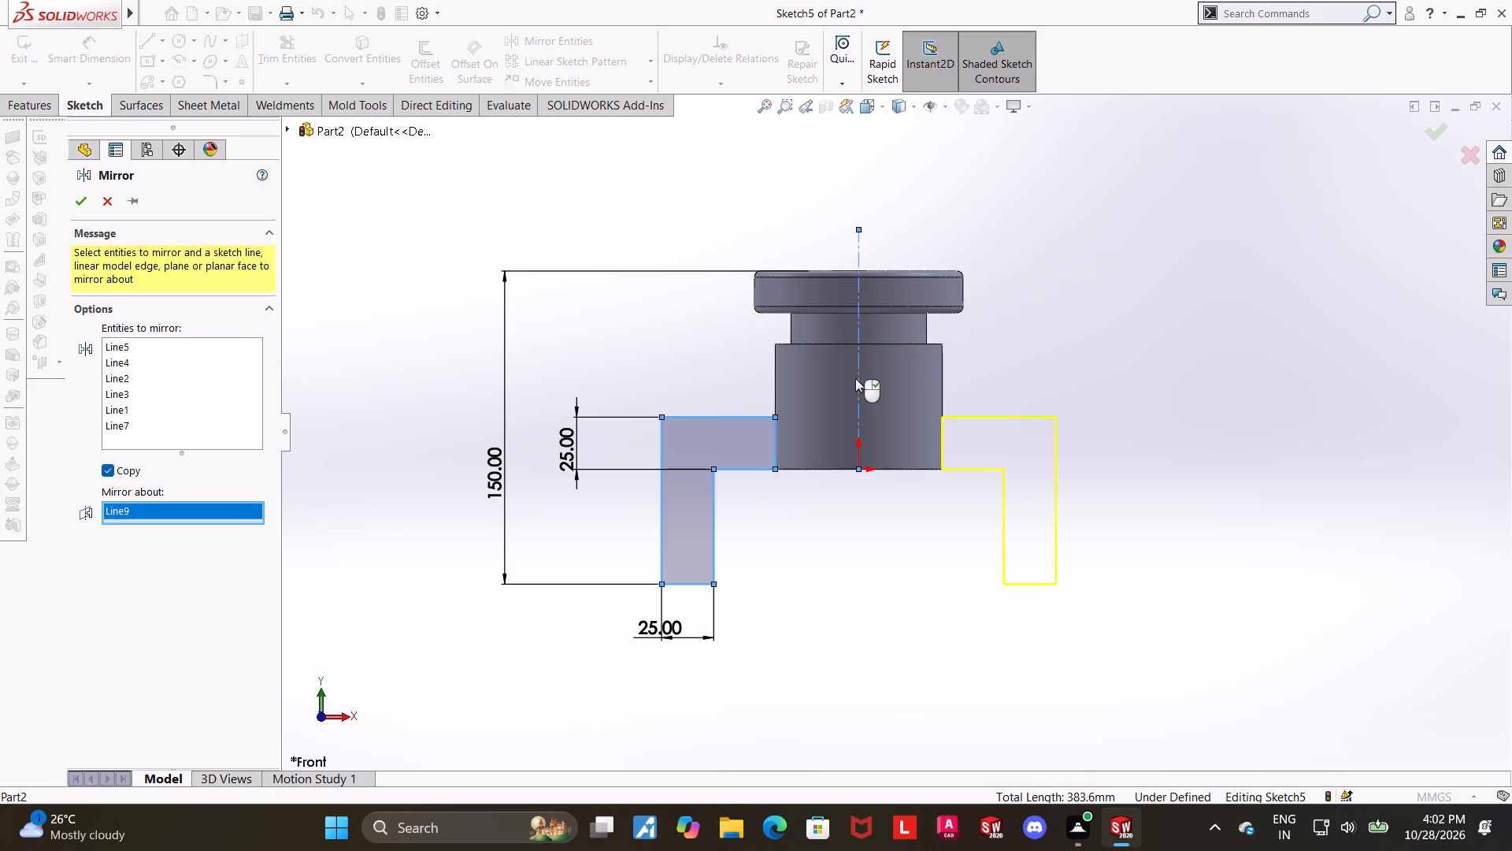
{"action": "left_click", "coordinate": [76, 198]}
{"action": "left_click", "coordinate": [1396, 326]}
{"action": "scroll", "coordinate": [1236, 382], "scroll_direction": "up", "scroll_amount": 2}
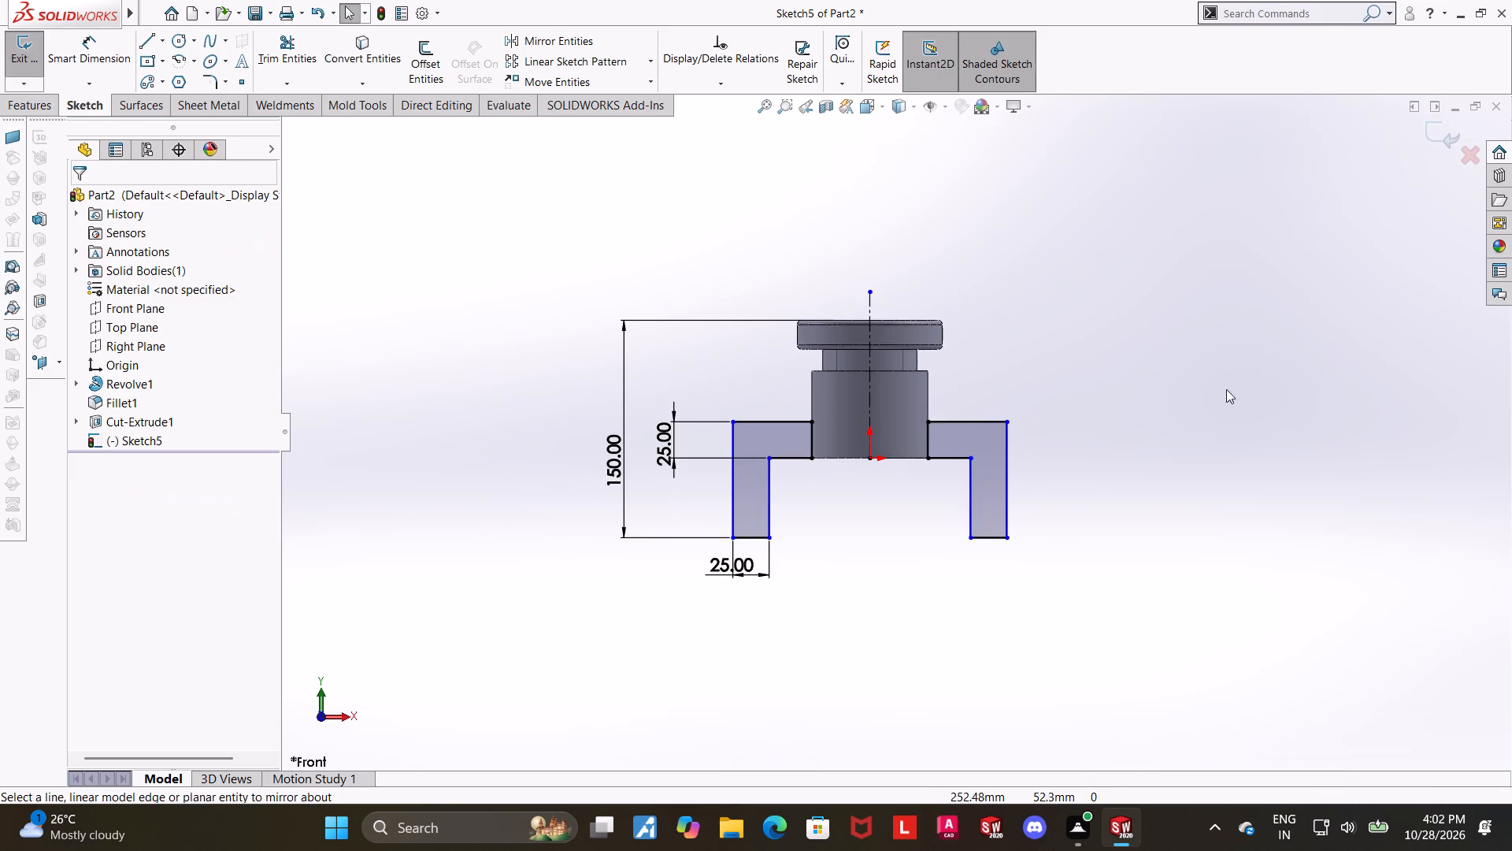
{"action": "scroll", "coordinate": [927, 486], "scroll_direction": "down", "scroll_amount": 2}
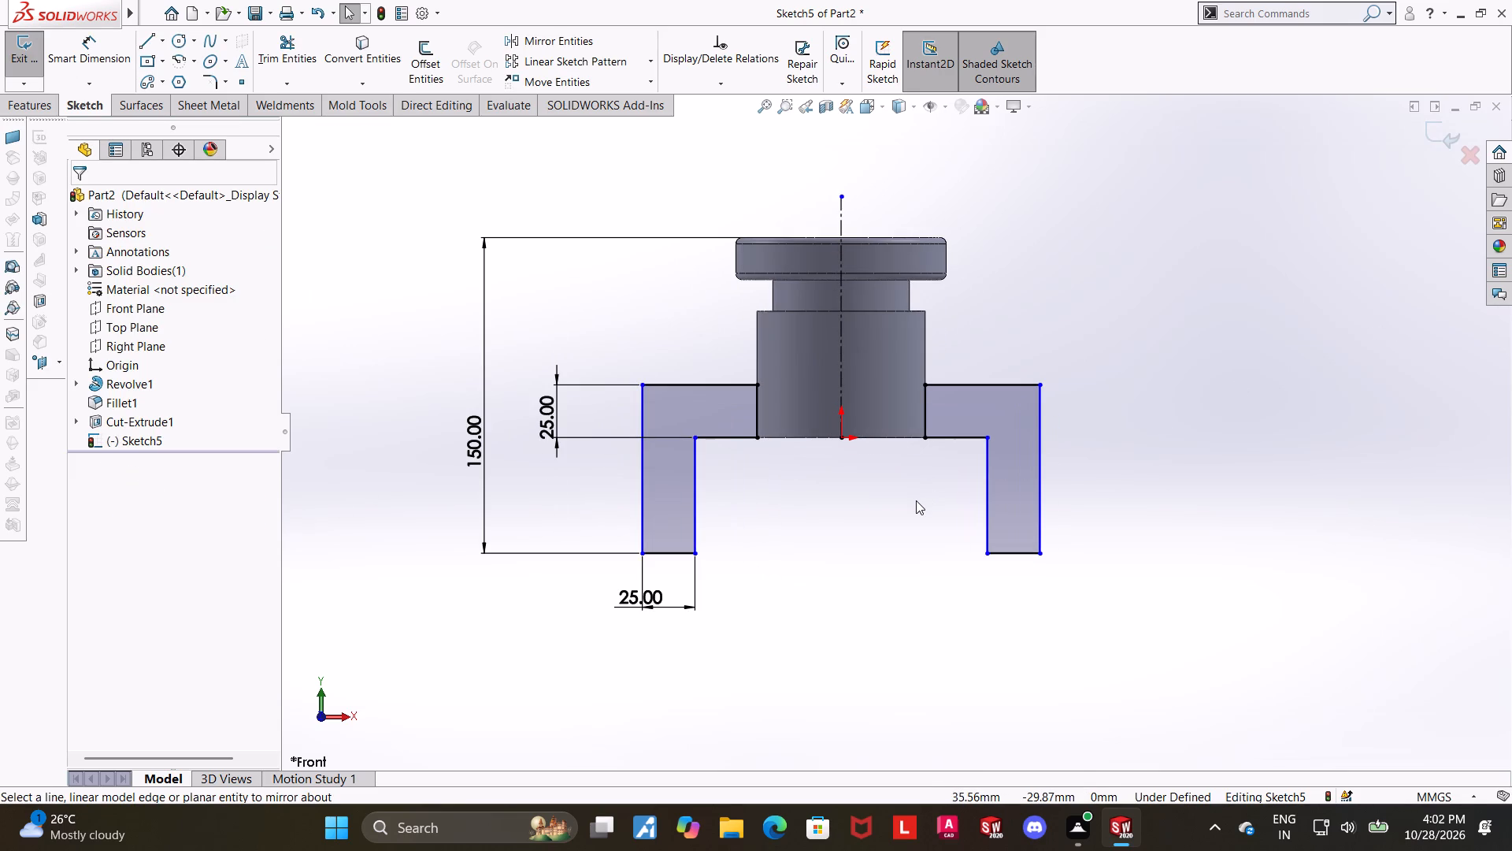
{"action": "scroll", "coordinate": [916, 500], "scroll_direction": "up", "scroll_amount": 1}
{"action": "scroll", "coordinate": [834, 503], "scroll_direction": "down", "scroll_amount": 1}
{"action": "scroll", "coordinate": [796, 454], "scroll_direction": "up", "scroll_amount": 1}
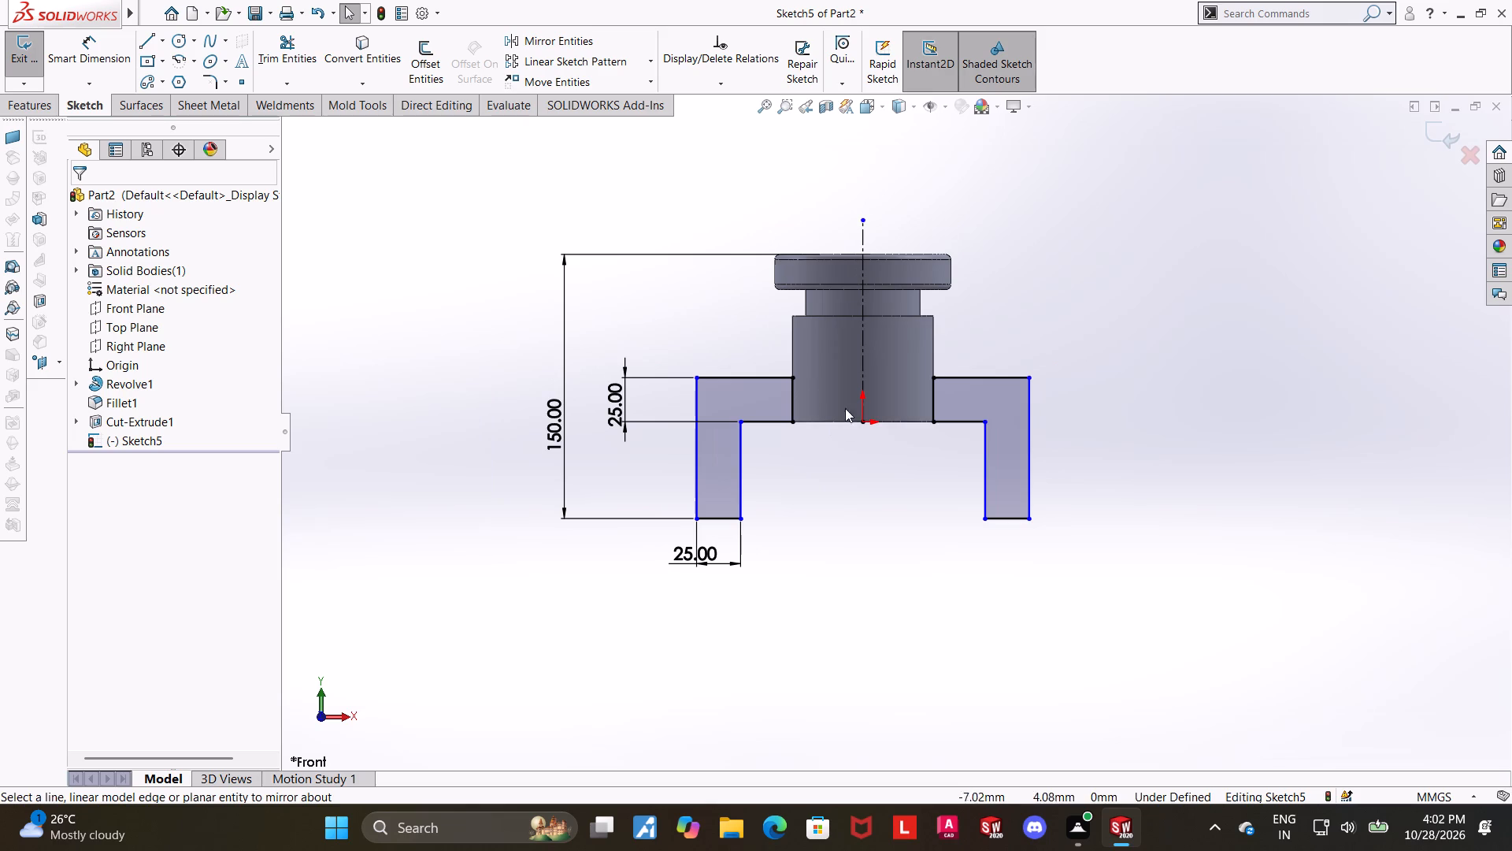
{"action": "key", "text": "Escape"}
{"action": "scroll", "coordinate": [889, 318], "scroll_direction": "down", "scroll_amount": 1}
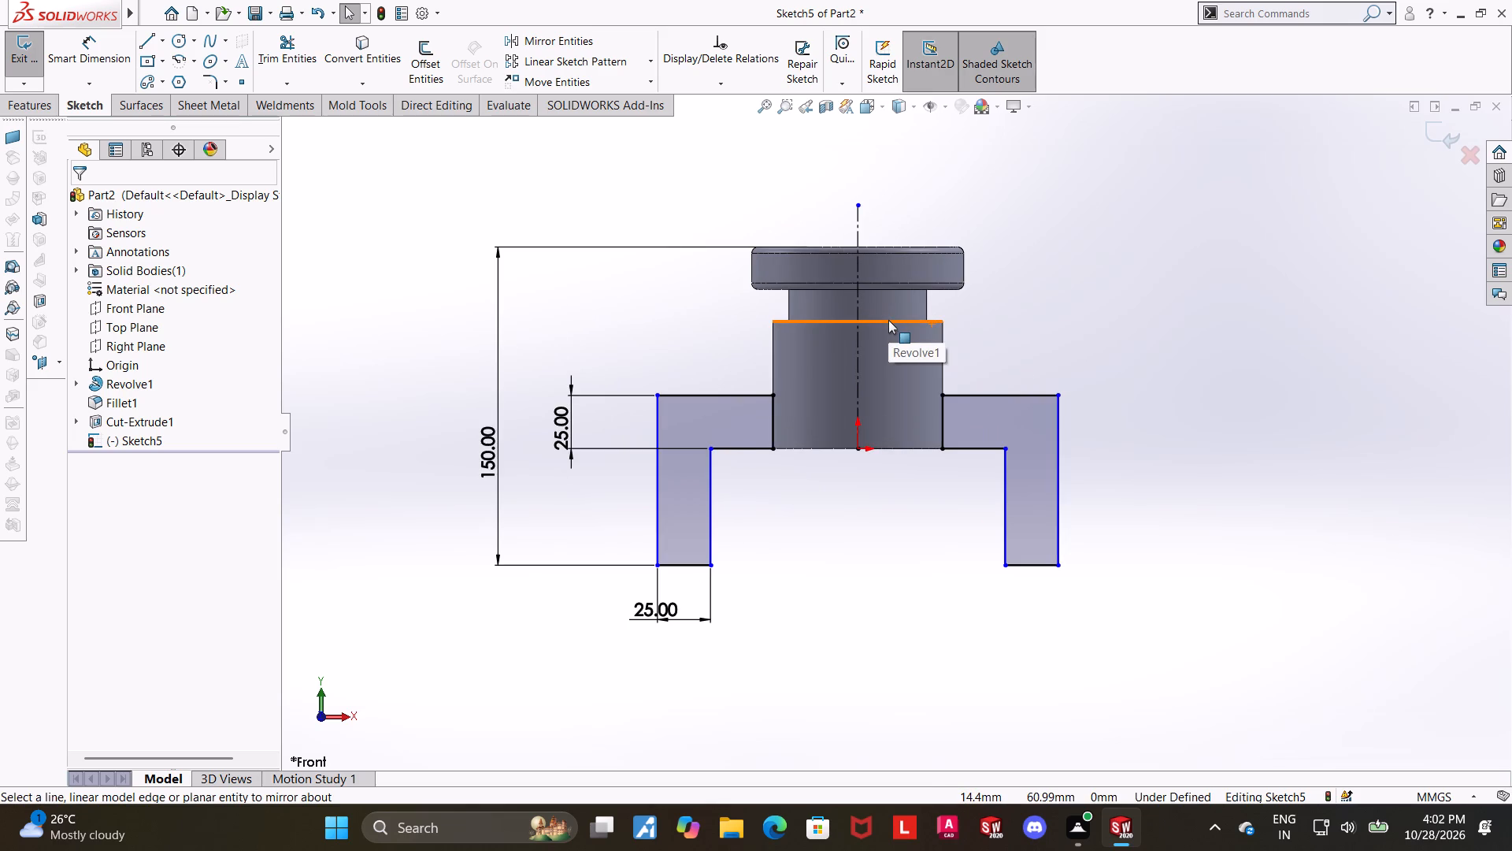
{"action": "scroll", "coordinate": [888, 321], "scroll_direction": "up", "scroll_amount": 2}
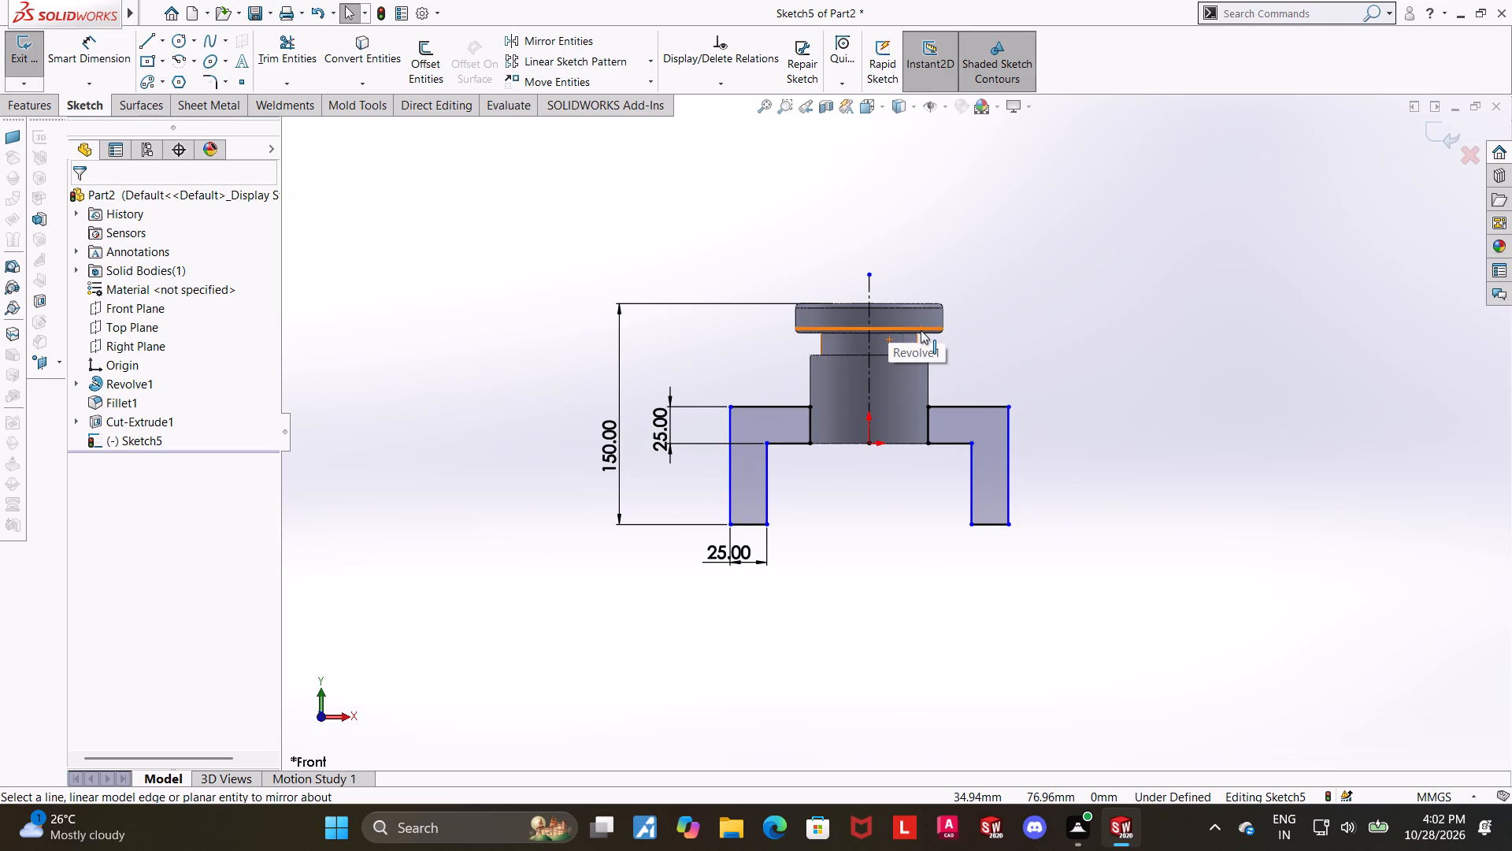
Dimension the overall width between the outer vertical edges of the two legs as 160 mm and exit the sketch.
{"action": "left_click", "coordinate": [107, 41]}
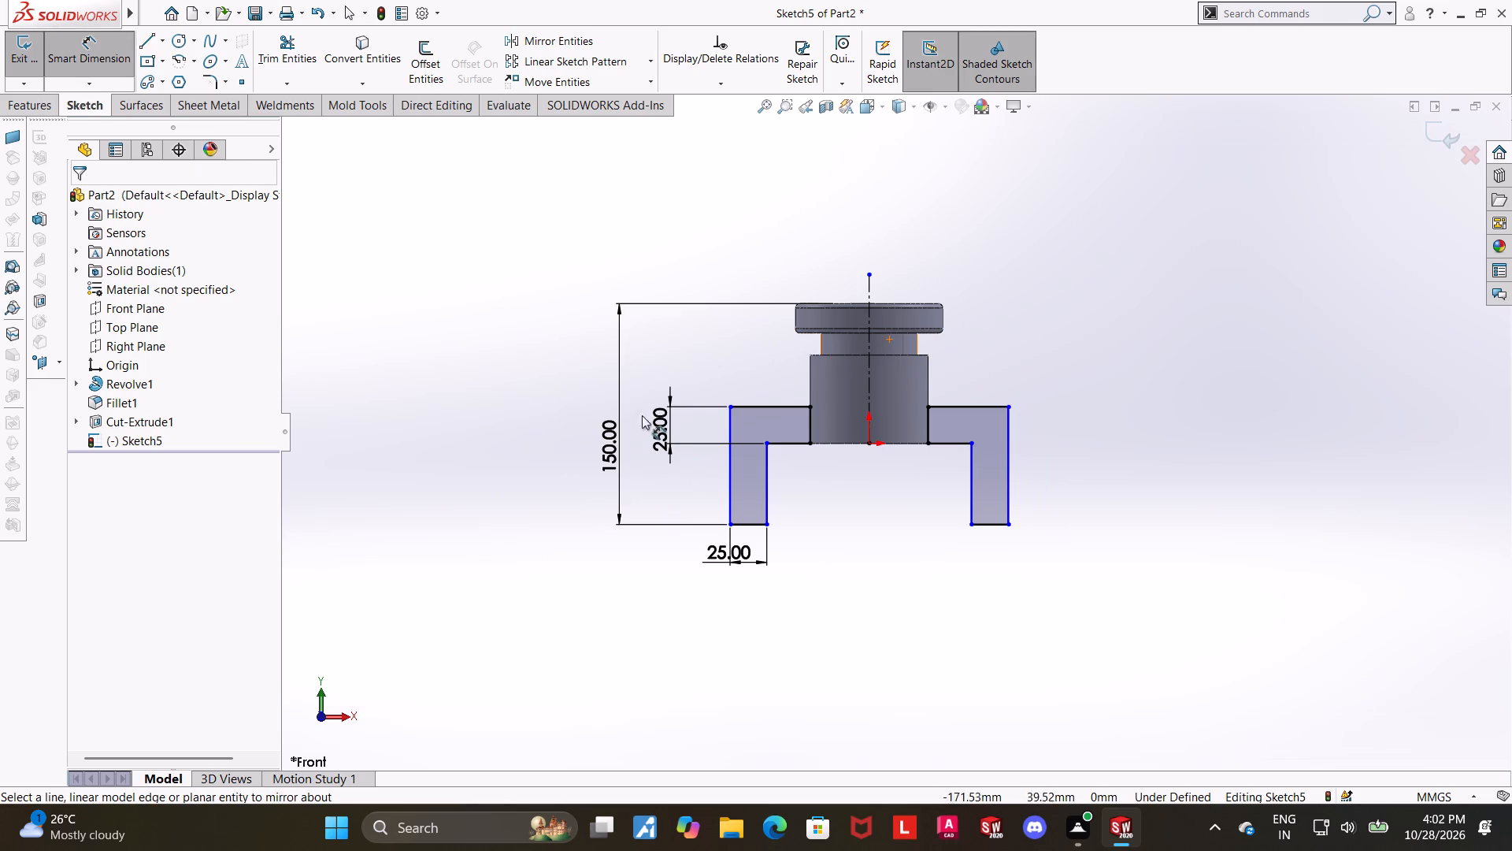
{"action": "scroll", "coordinate": [809, 522], "scroll_direction": "down", "scroll_amount": 2}
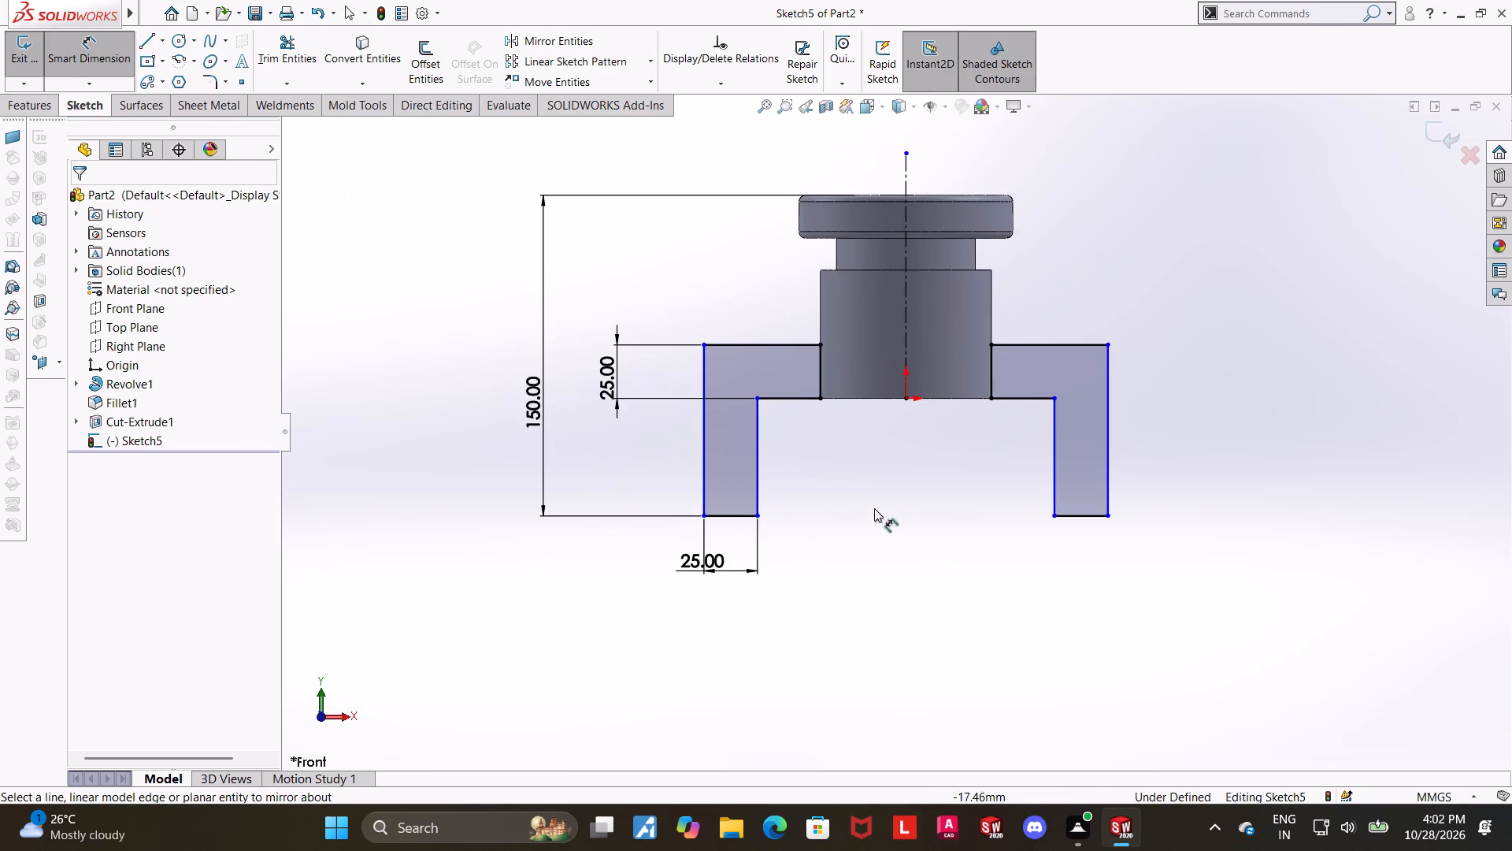
{"action": "scroll", "coordinate": [913, 518], "scroll_direction": "down", "scroll_amount": 1}
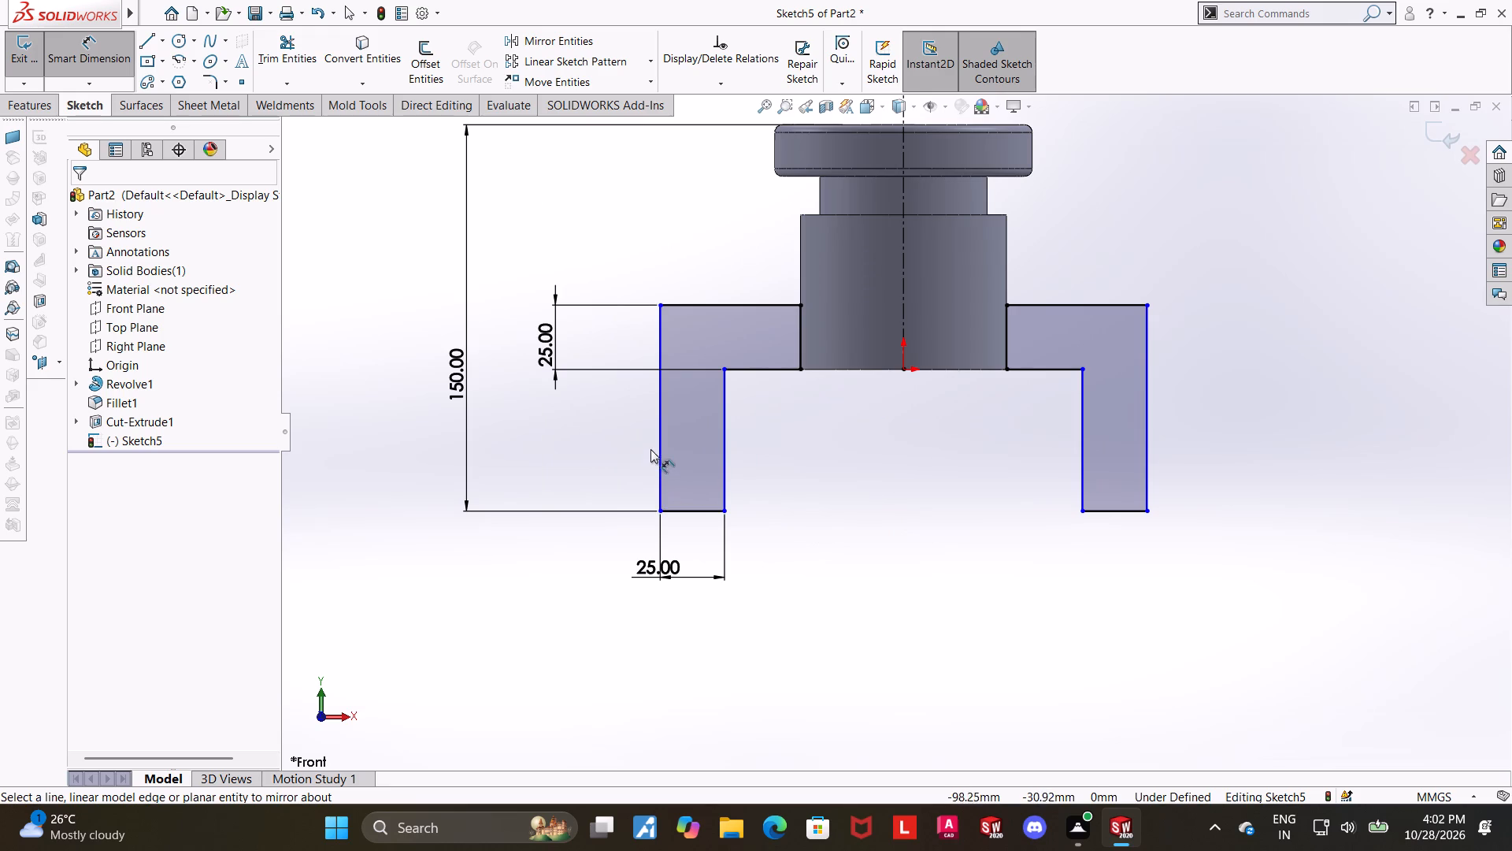
{"action": "left_click", "coordinate": [657, 448]}
{"action": "left_click", "coordinate": [1150, 488]}
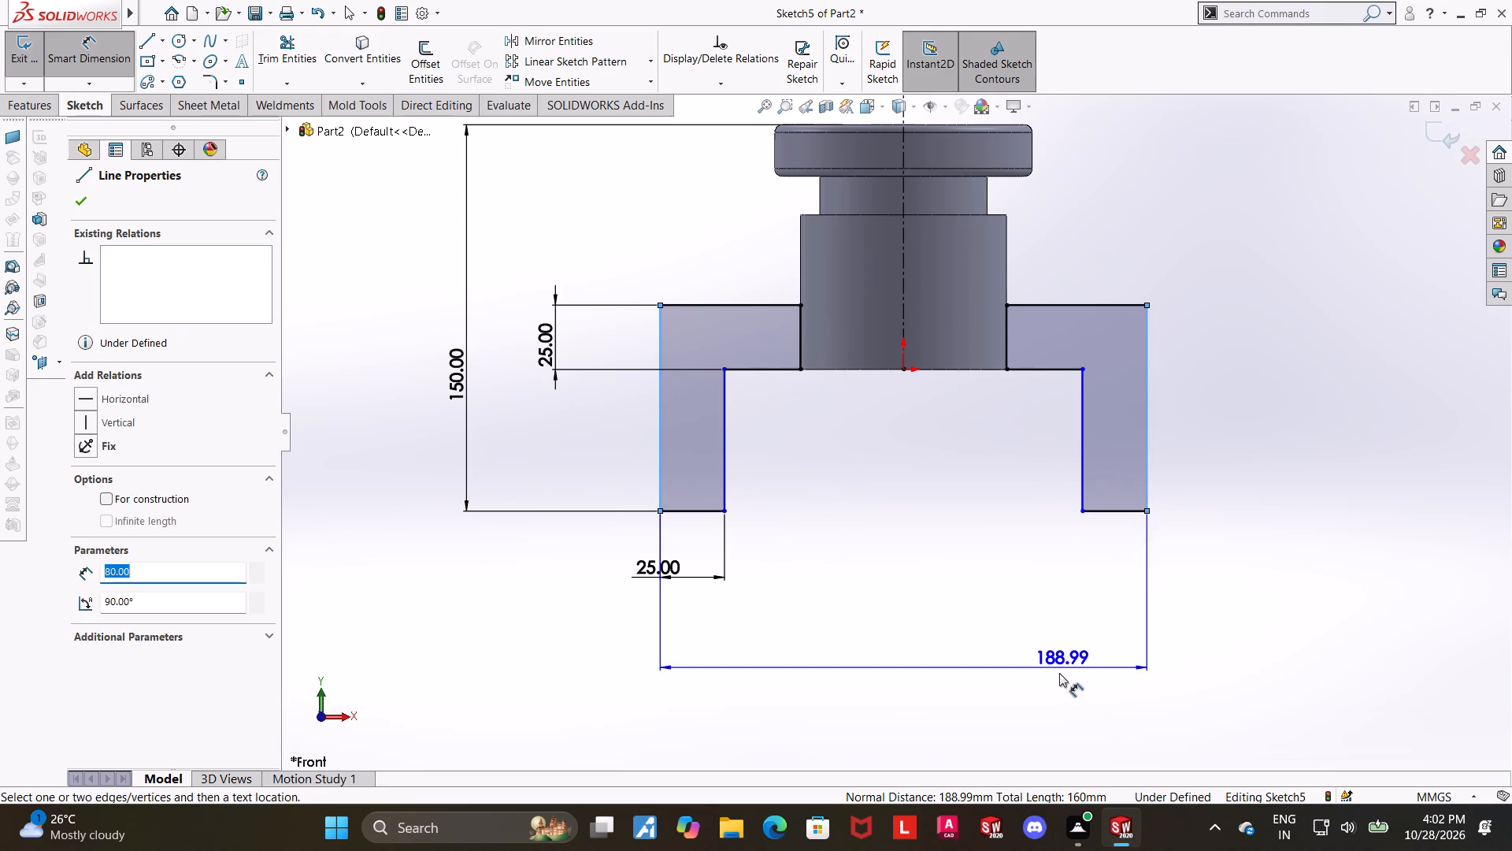
{"action": "left_click", "coordinate": [1059, 673]}
{"action": "type", "text": "160"}
{"action": "key", "text": "Return"}
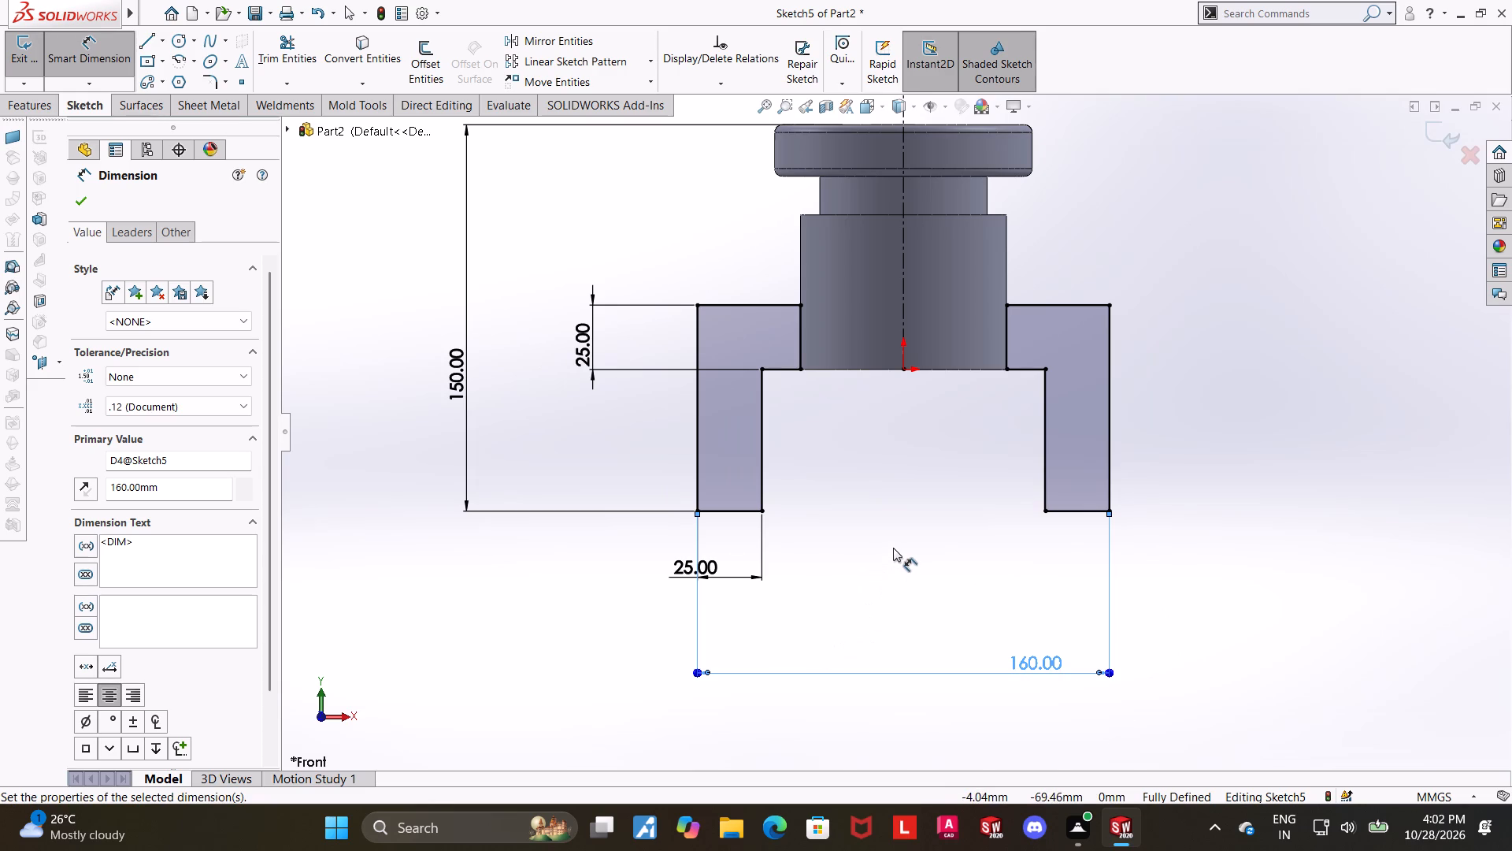
{"action": "left_click", "coordinate": [1423, 135]}
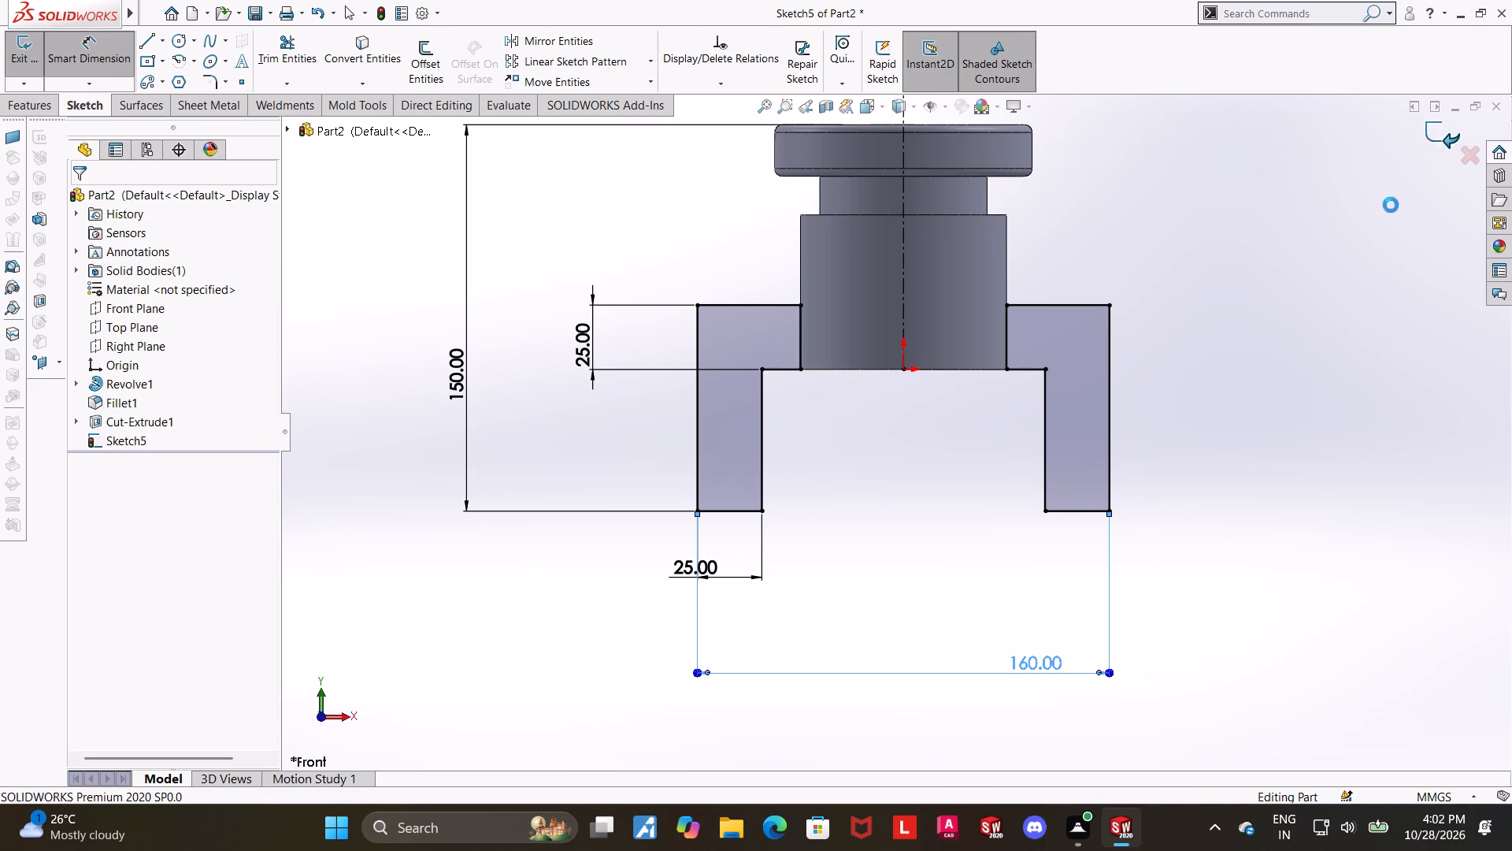
Extrude the two-leg sketch 60 mm as a mid-plane boss with the result merged.
{"action": "scroll", "coordinate": [1378, 225], "scroll_direction": "up", "scroll_amount": 4}
{"action": "middle_click_drag", "start_coordinate": [1218, 434], "coordinate": [1230, 436]}
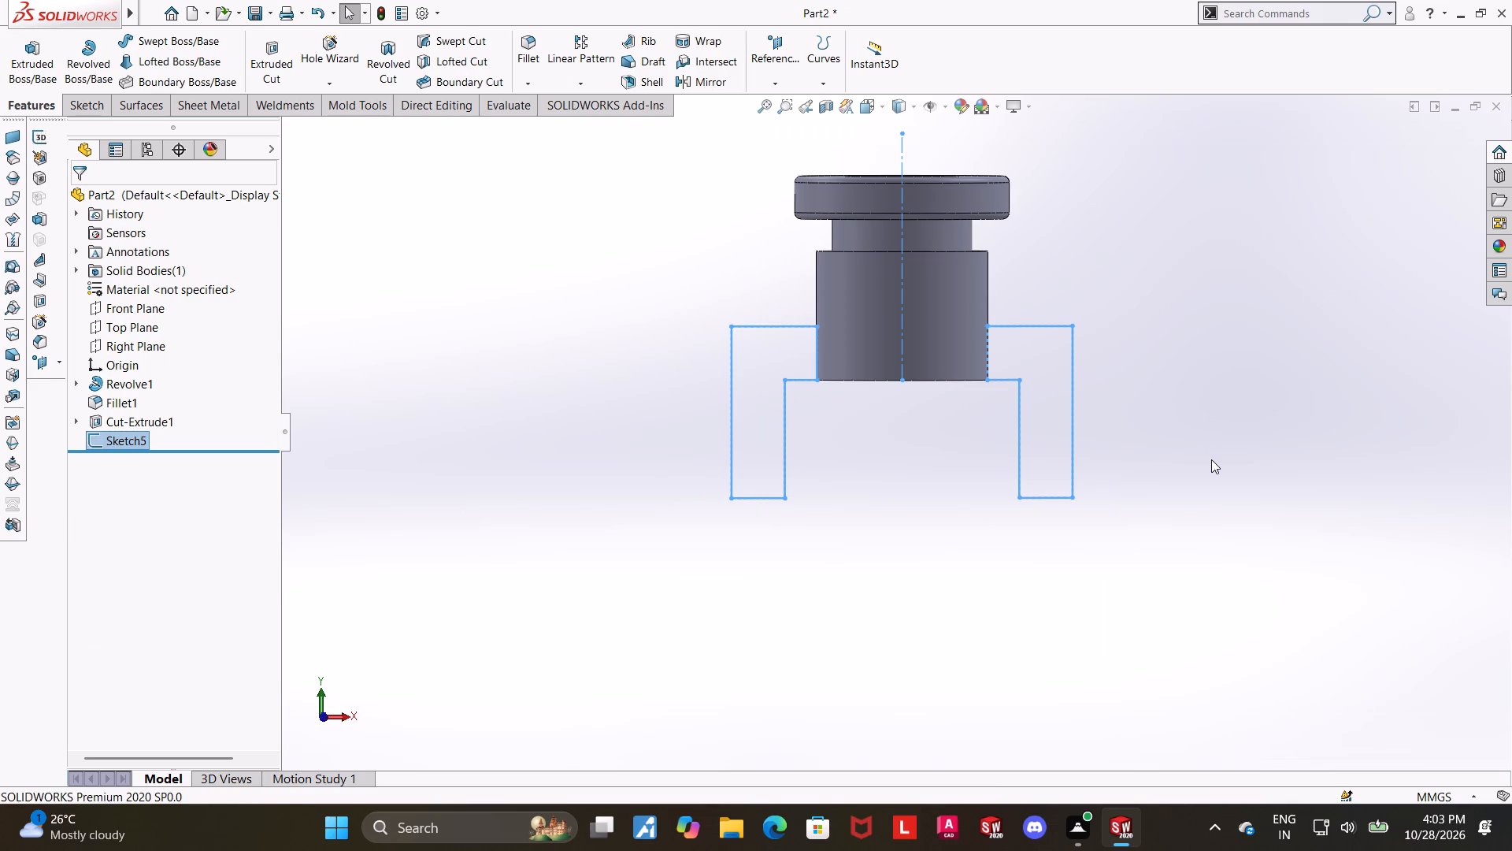
{"action": "left_click", "coordinate": [23, 47]}
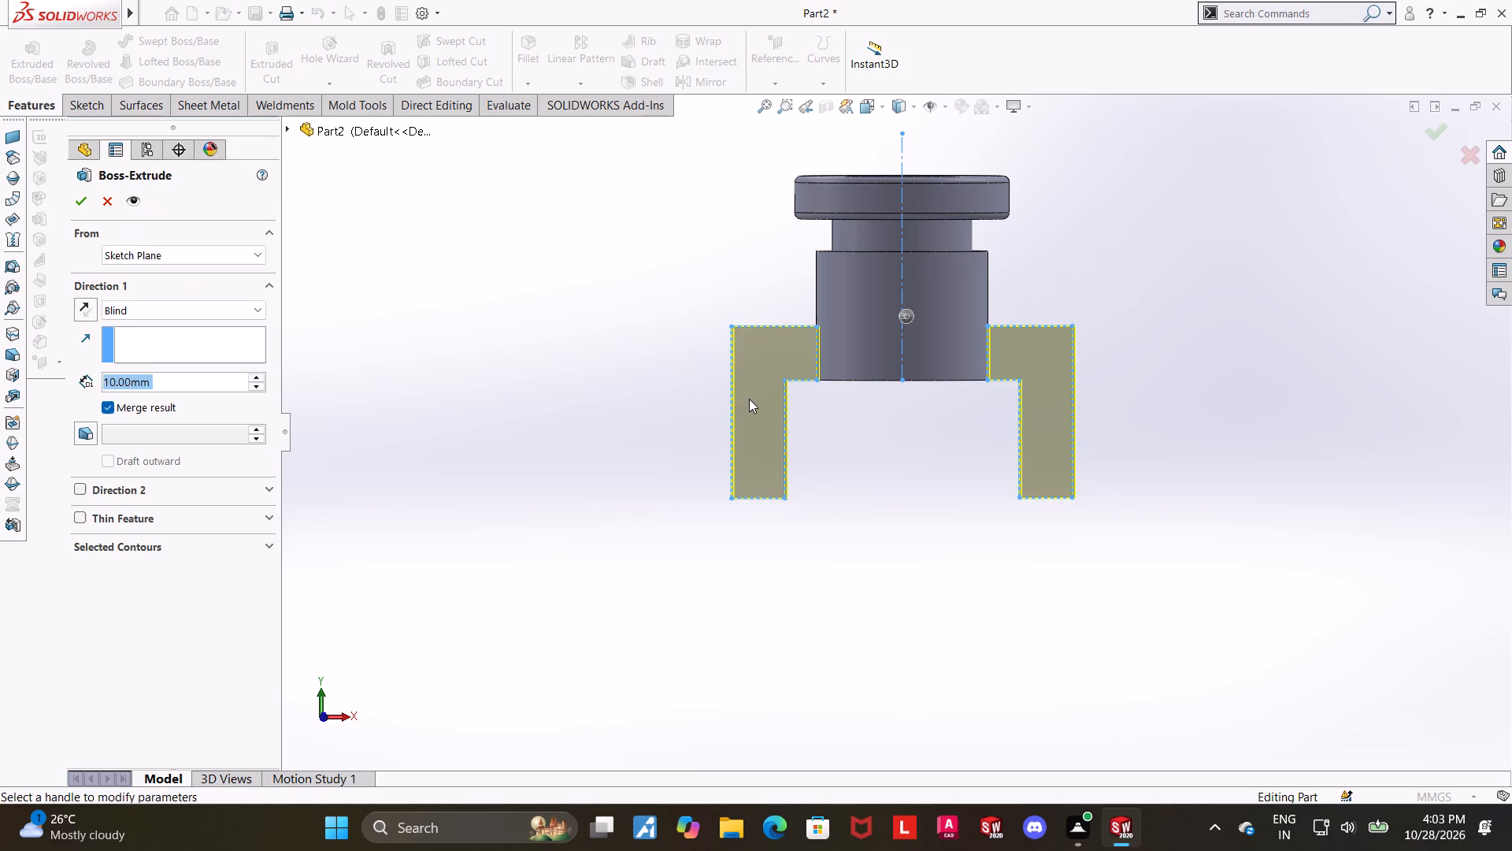
{"action": "middle_click_drag", "start_coordinate": [749, 399], "coordinate": [802, 425]}
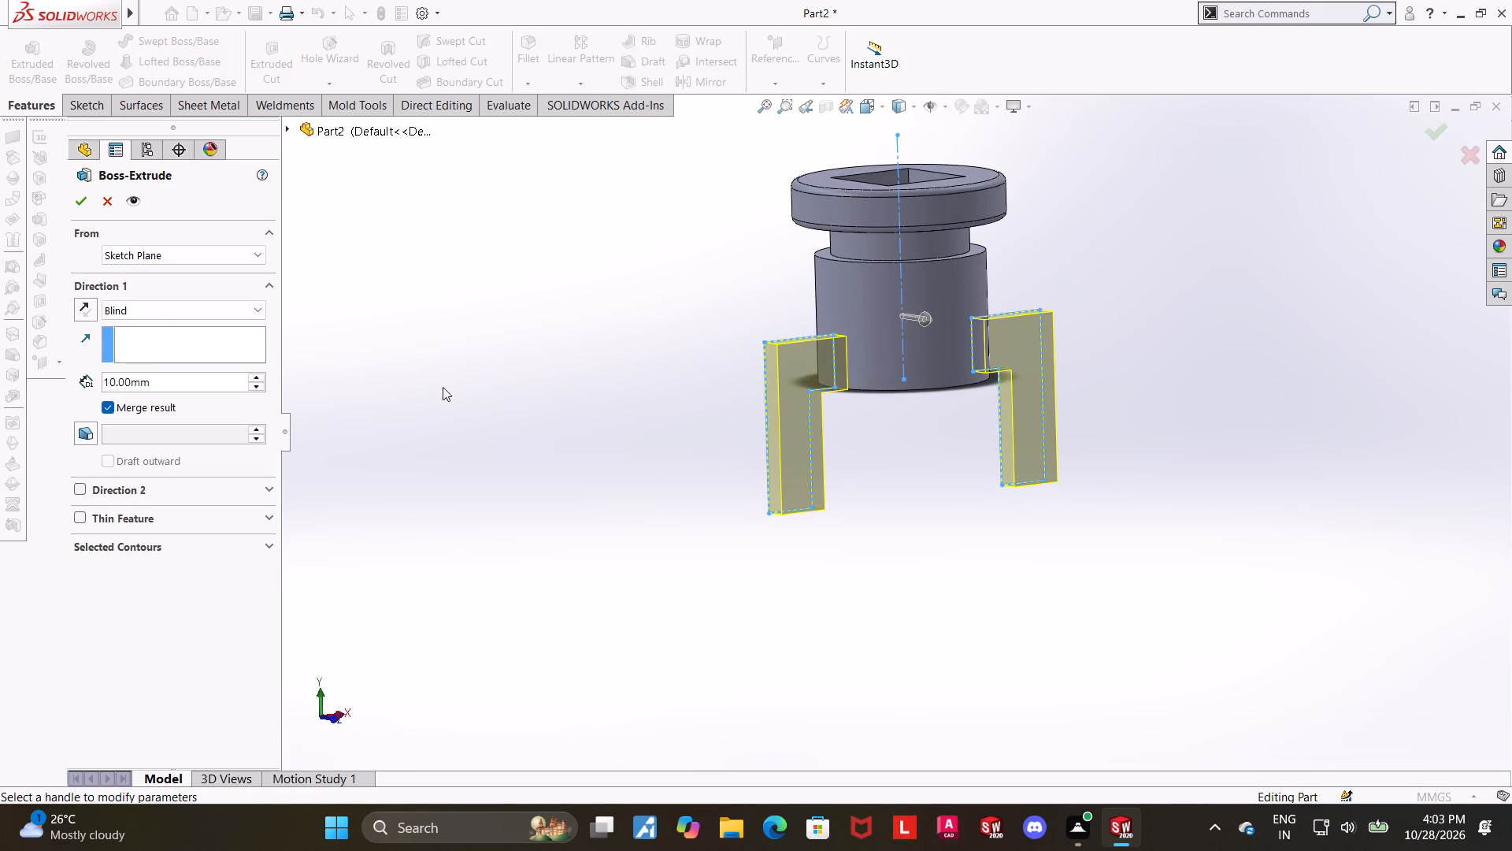
{"action": "left_click", "coordinate": [157, 305]}
{"action": "left_click", "coordinate": [160, 403]}
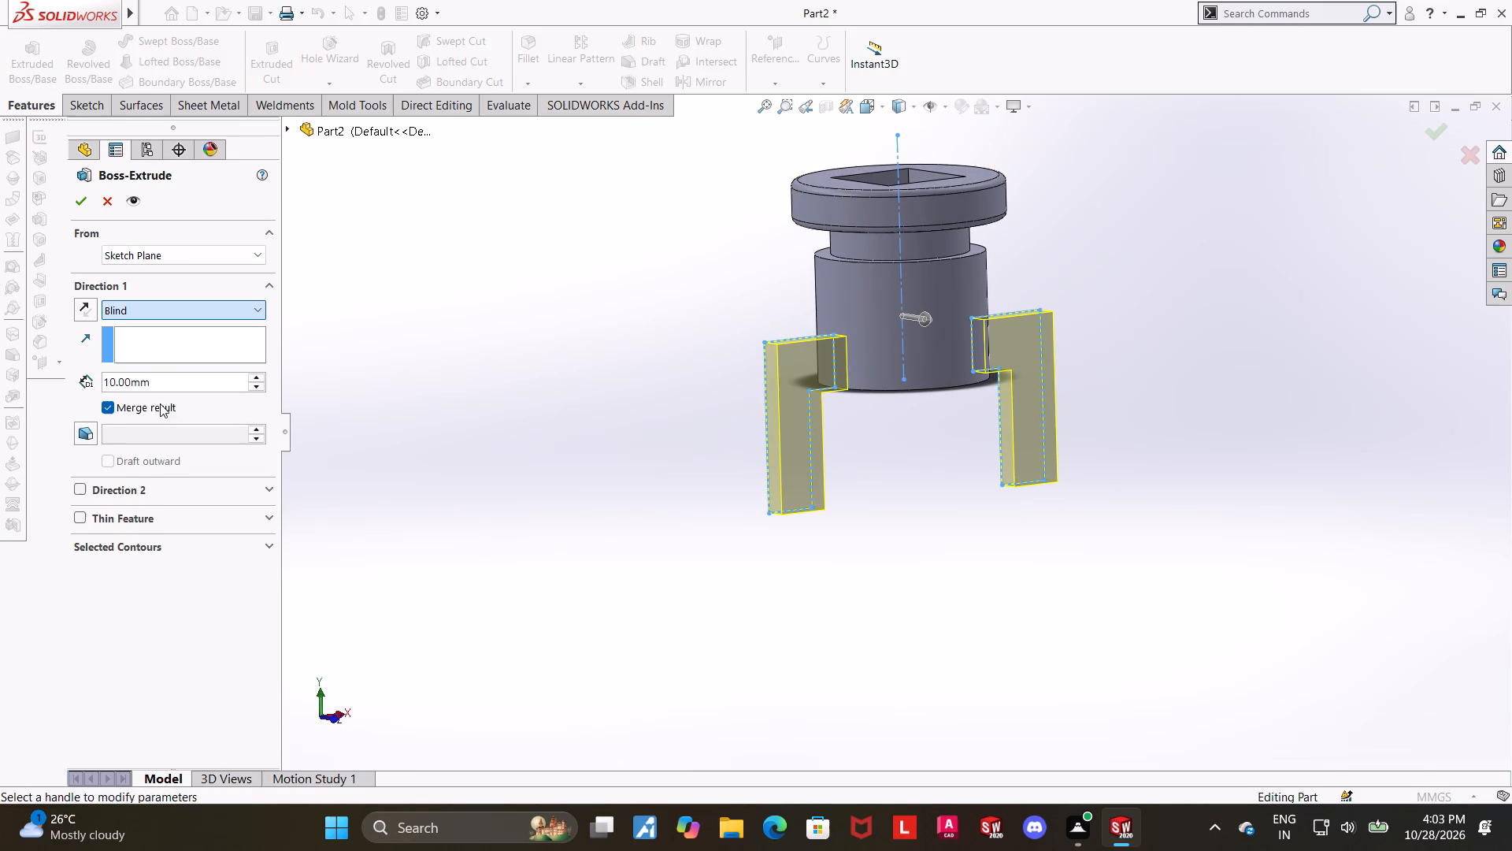
{"action": "type", "text": "60"}
{"action": "key", "text": "Return"}
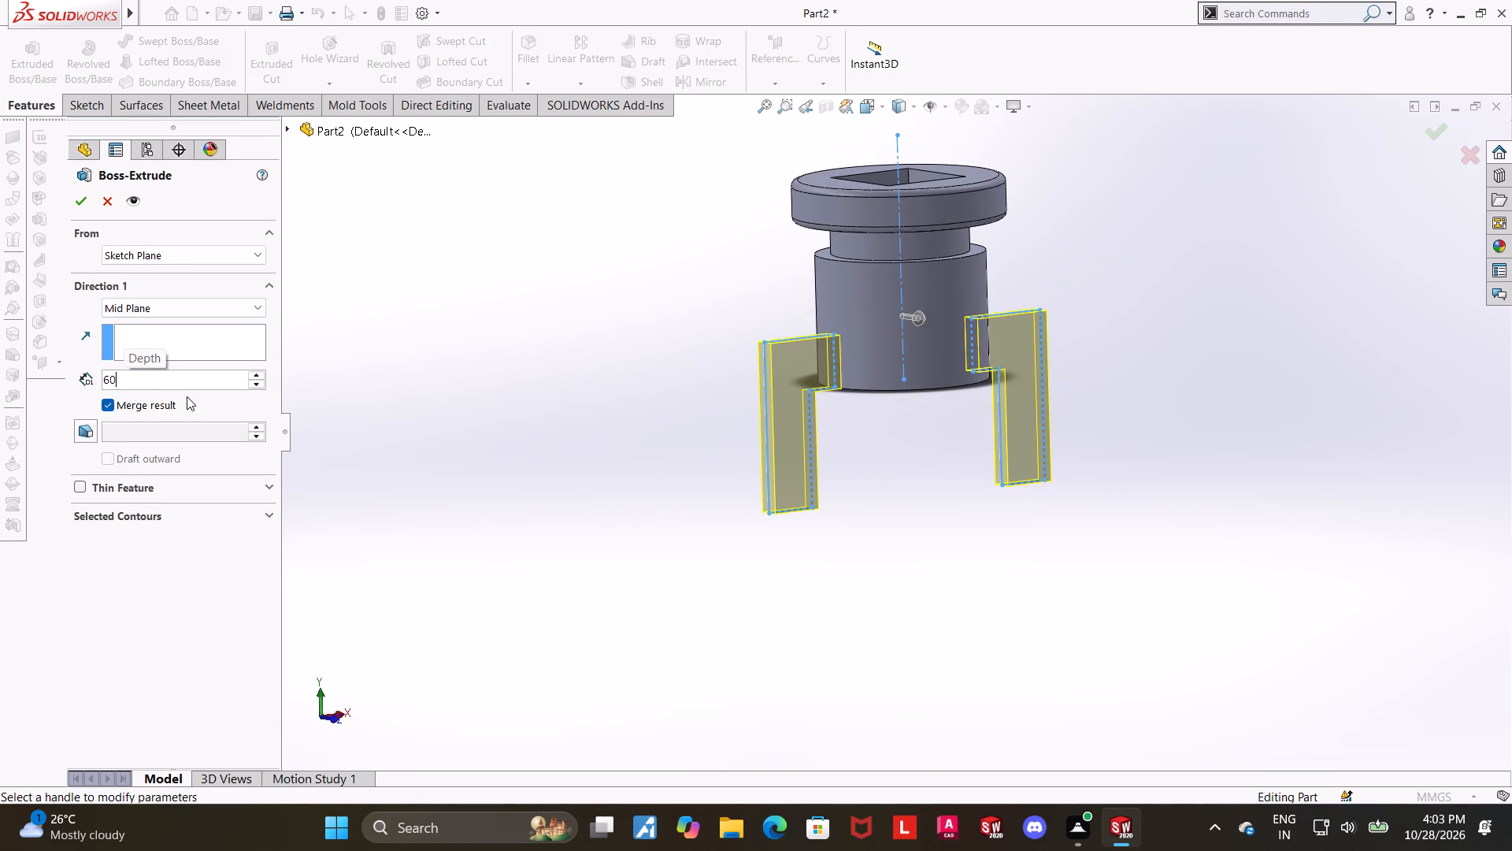
{"action": "left_click", "coordinate": [77, 200]}
{"action": "left_click", "coordinate": [946, 611]}
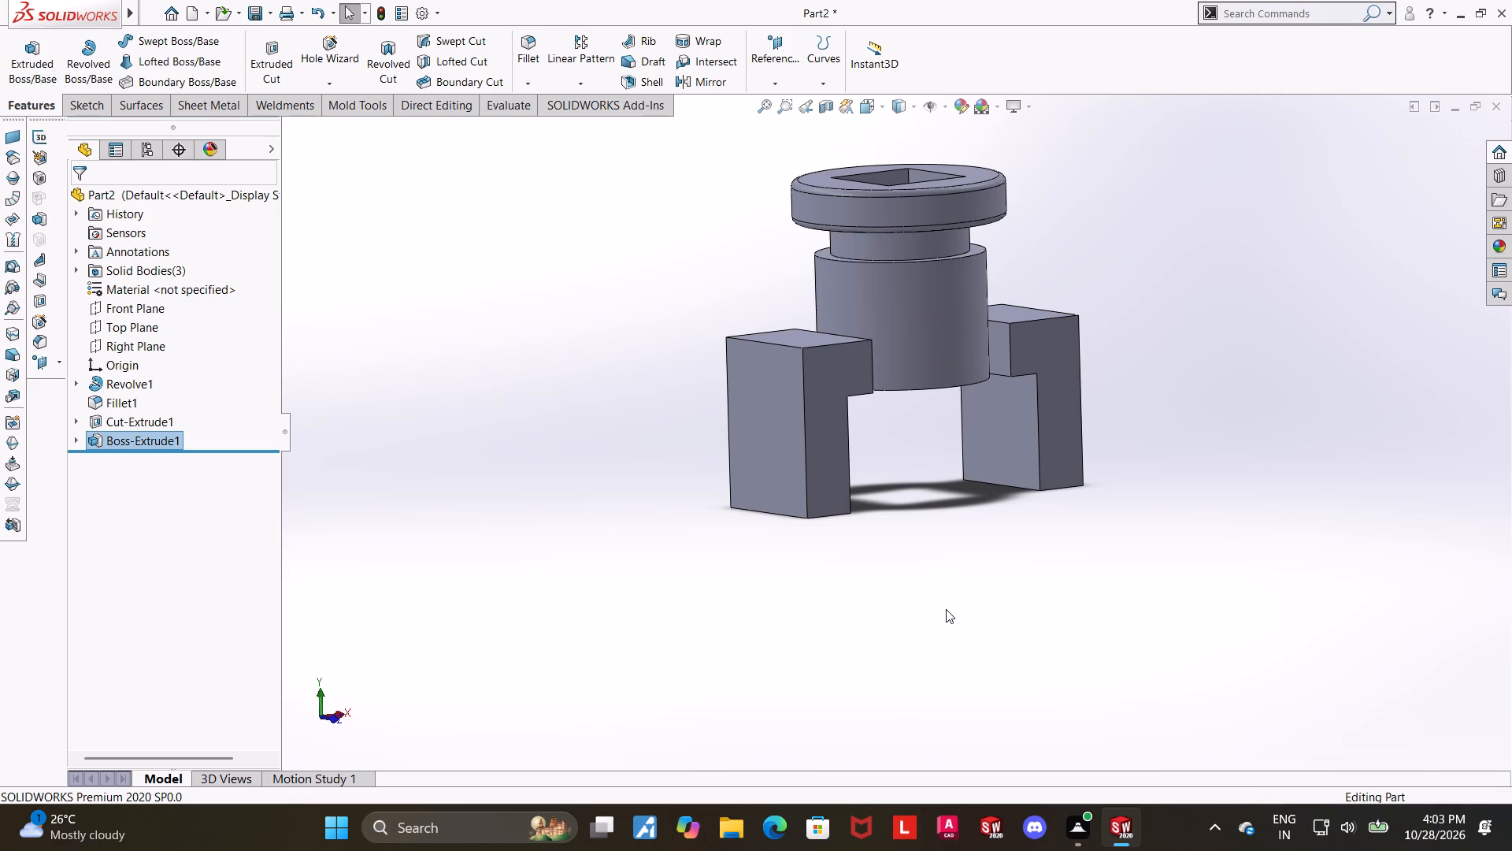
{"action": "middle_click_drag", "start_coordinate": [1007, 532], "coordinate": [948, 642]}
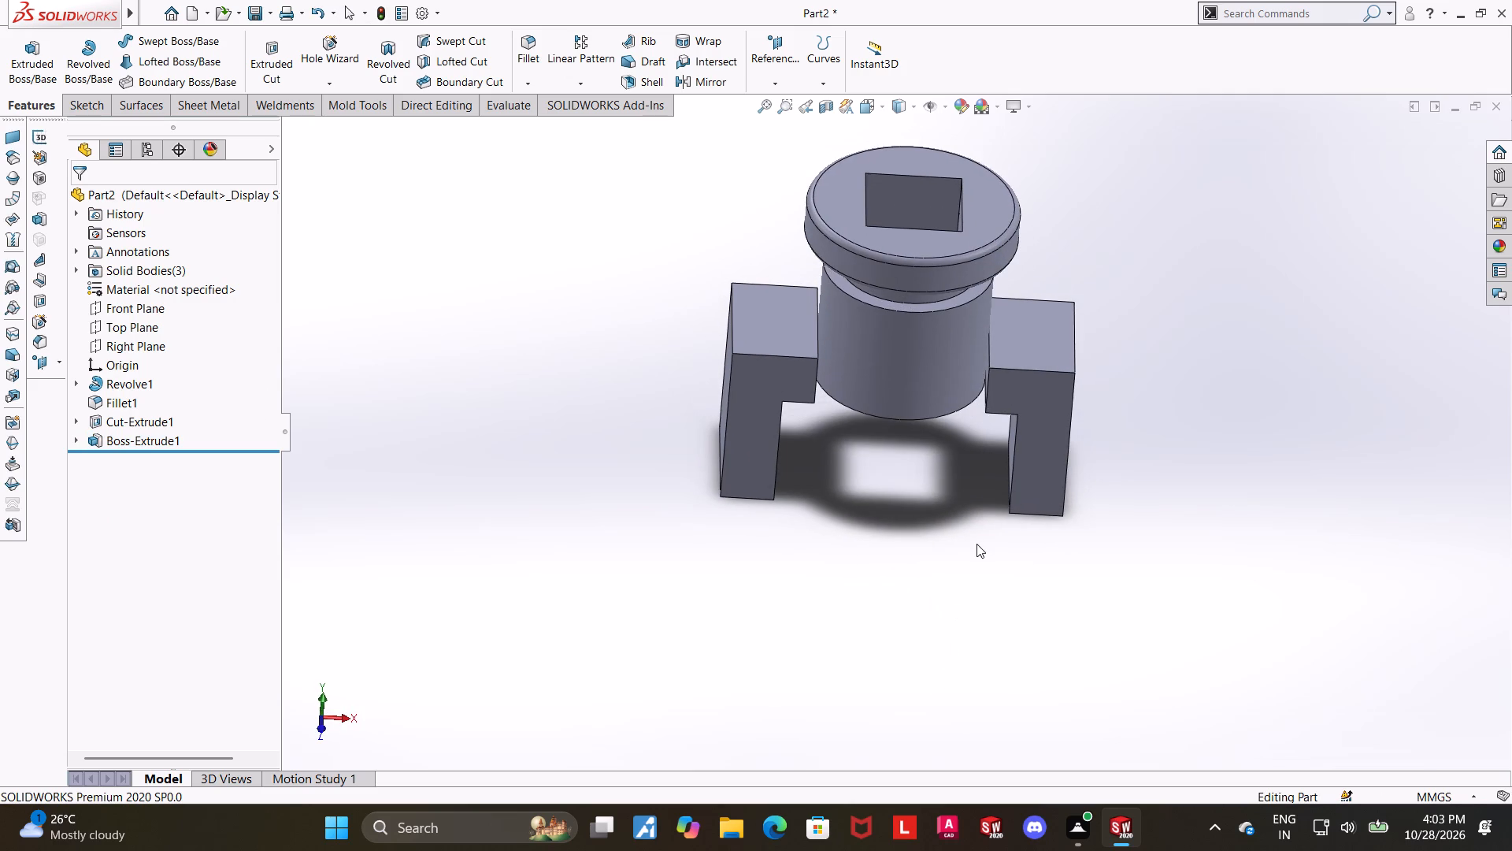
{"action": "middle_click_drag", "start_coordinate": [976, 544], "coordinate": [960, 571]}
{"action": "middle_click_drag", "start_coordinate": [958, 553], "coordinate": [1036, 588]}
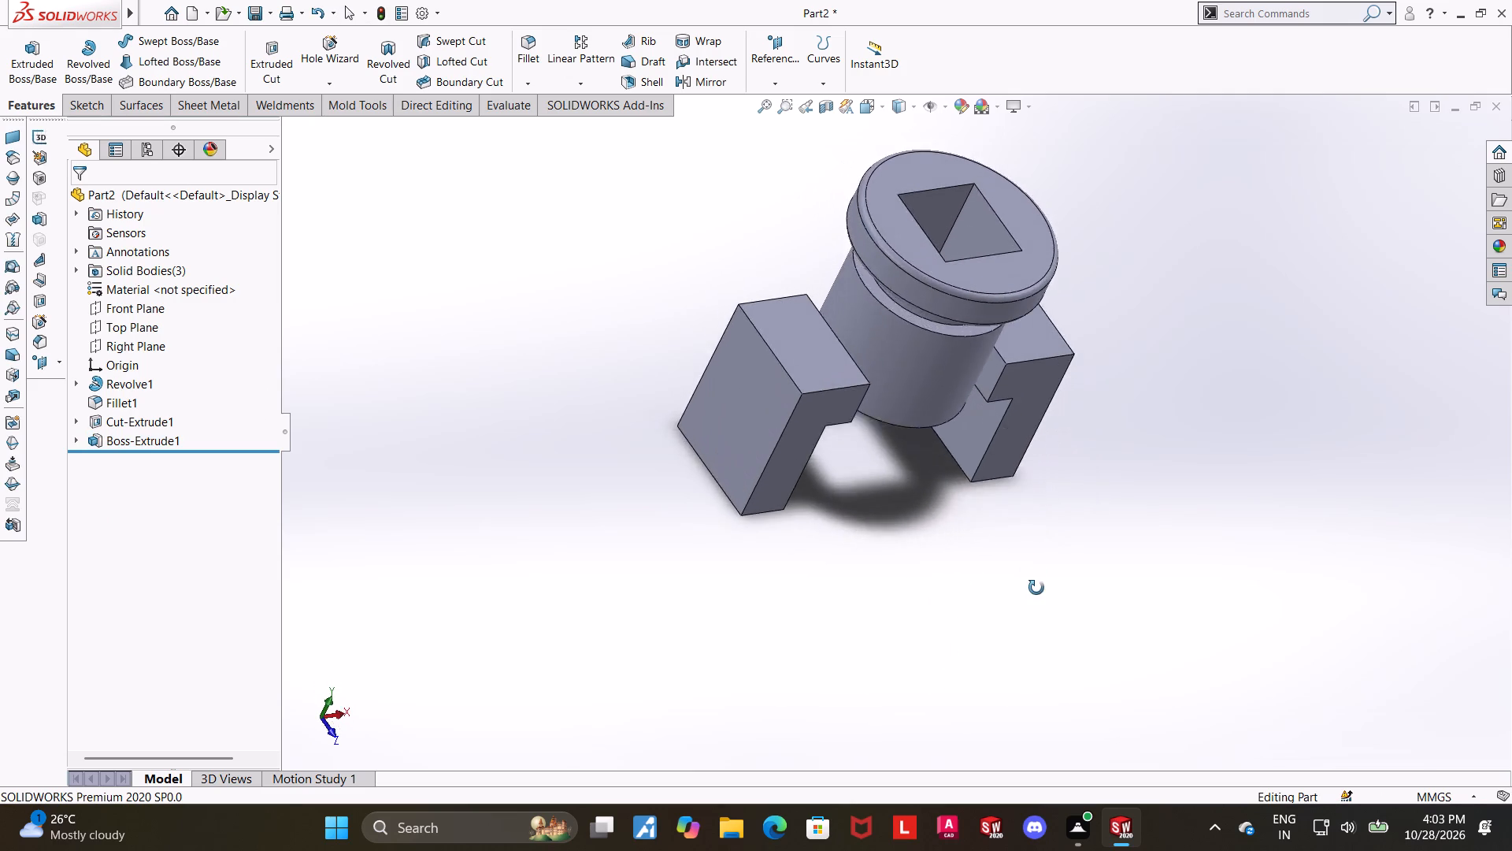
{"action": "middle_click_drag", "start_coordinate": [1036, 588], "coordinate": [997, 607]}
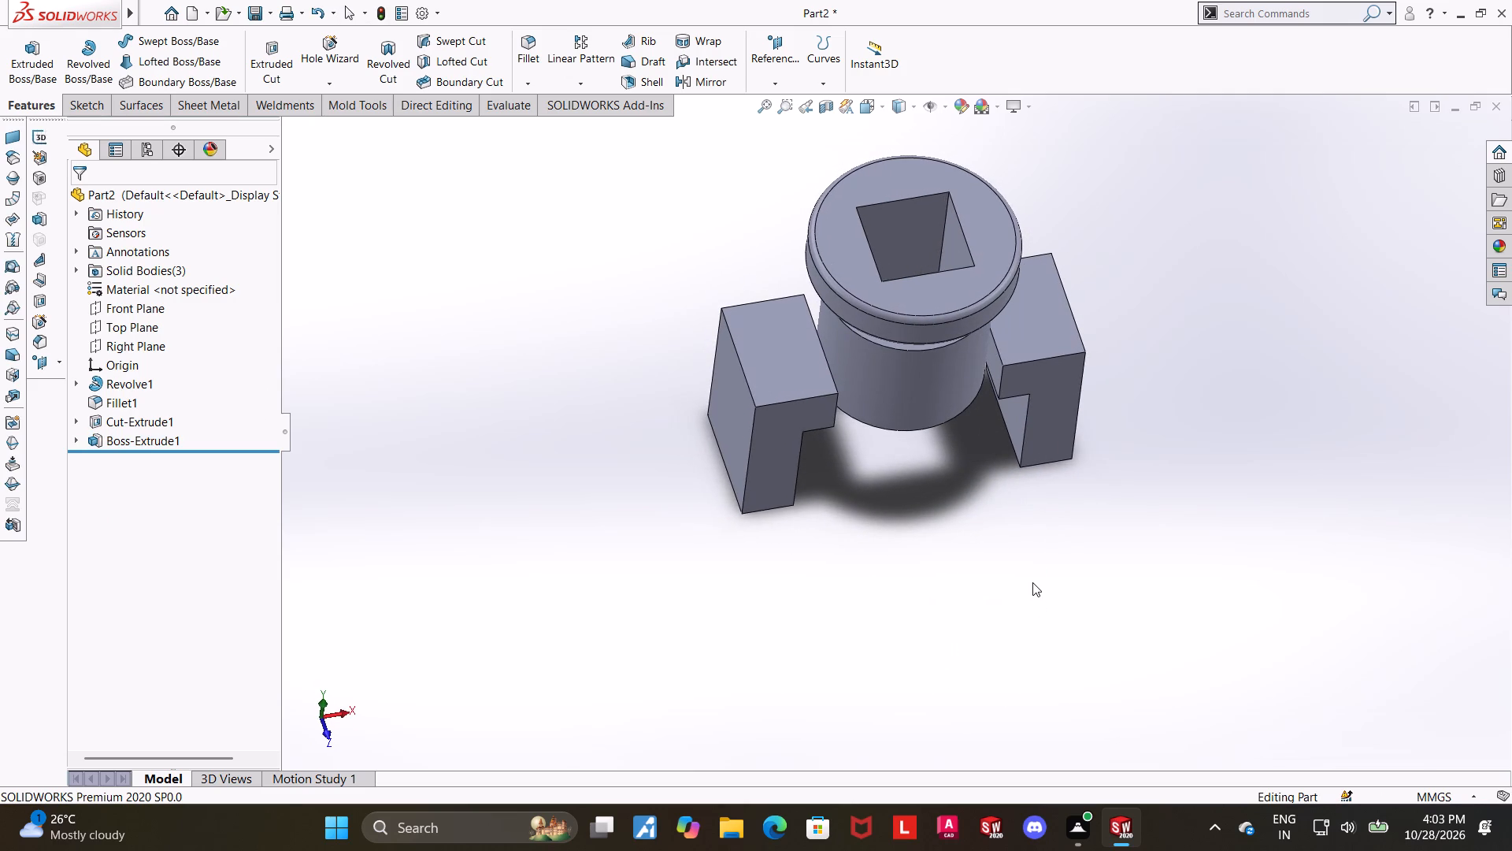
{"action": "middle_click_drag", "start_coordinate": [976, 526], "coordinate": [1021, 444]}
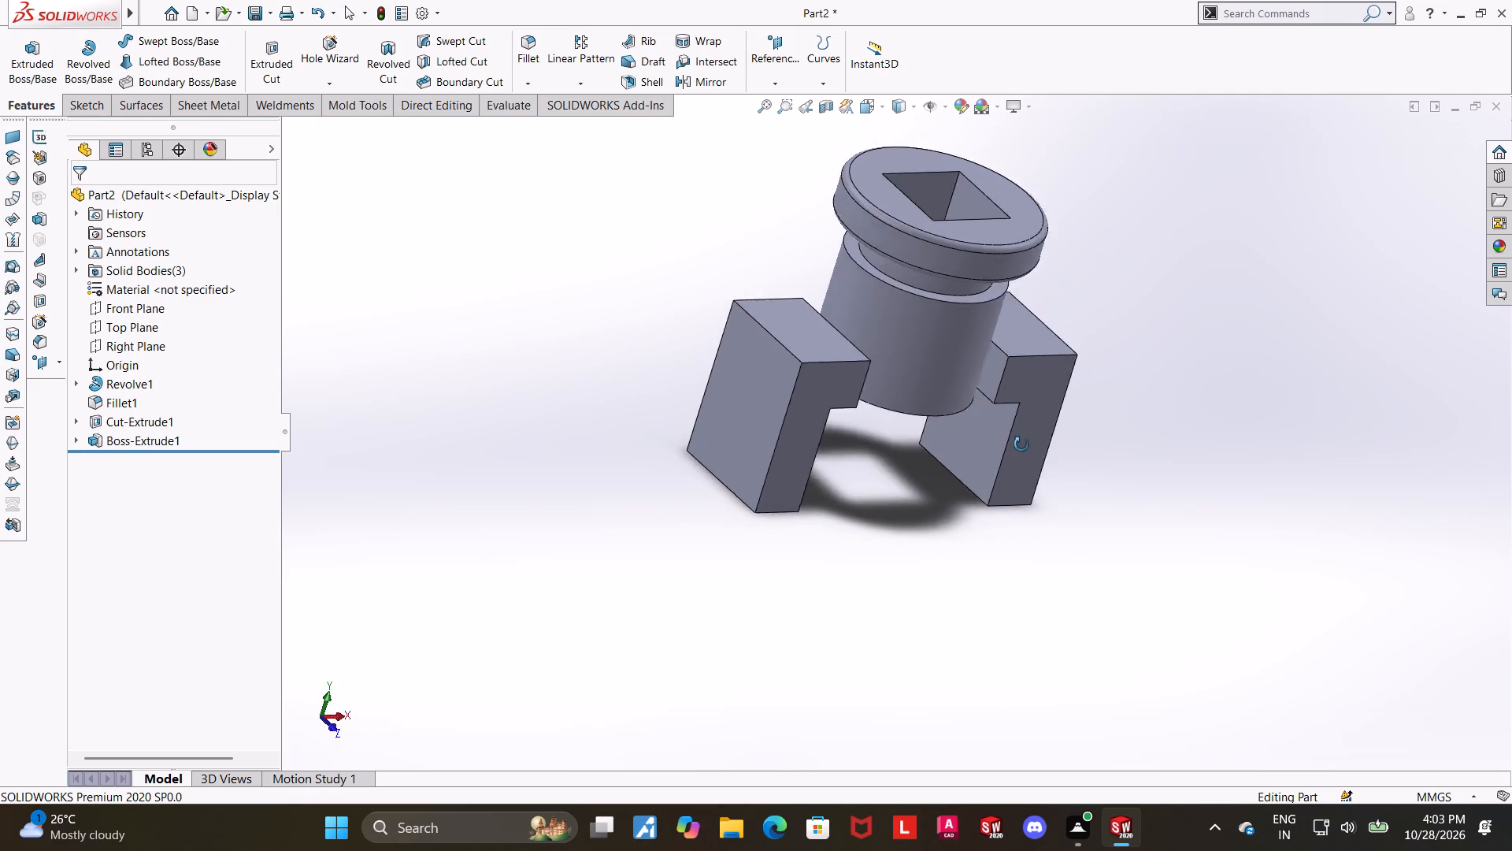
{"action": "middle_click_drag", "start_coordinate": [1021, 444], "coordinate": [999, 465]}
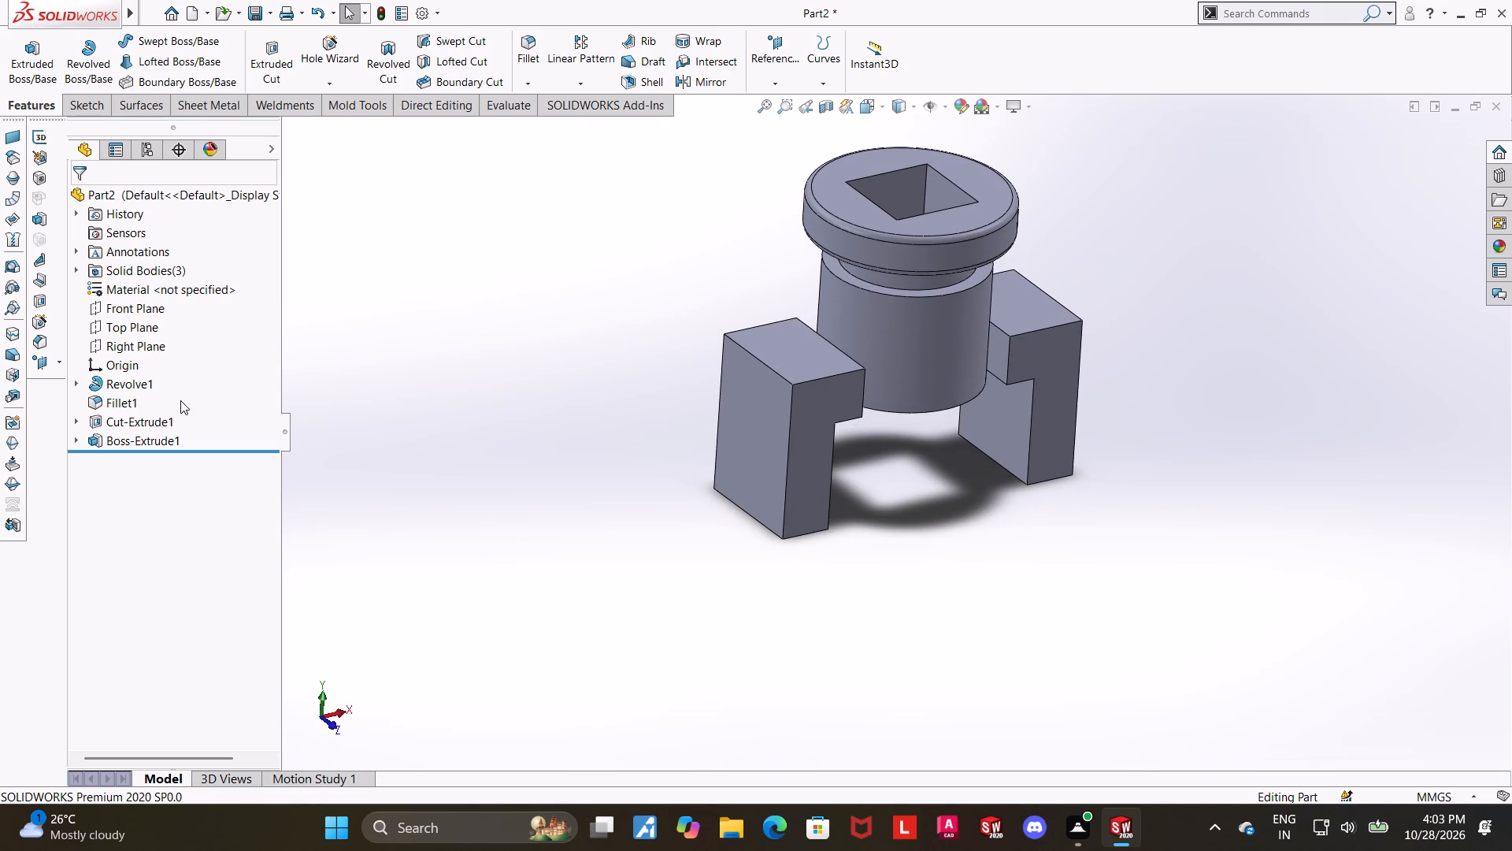
Reopen the two-leg boss's sketch and trim away both legs' inner vertical lines and the vertical centerline.
{"action": "left_click", "coordinate": [76, 440]}
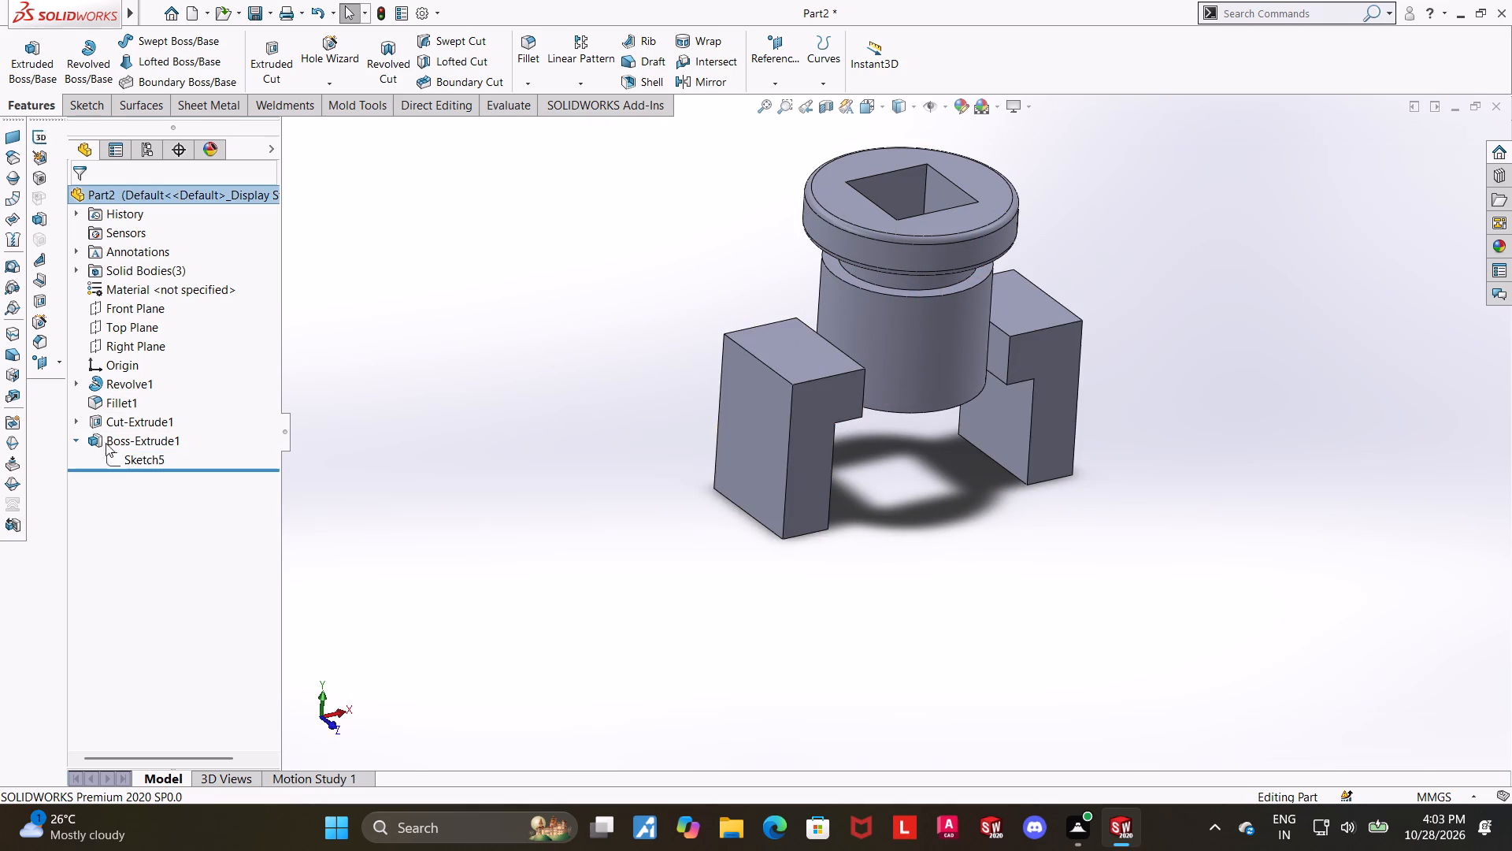
{"action": "left_click", "coordinate": [114, 452]}
{"action": "left_click", "coordinate": [131, 398]}
{"action": "left_click", "coordinate": [143, 457]}
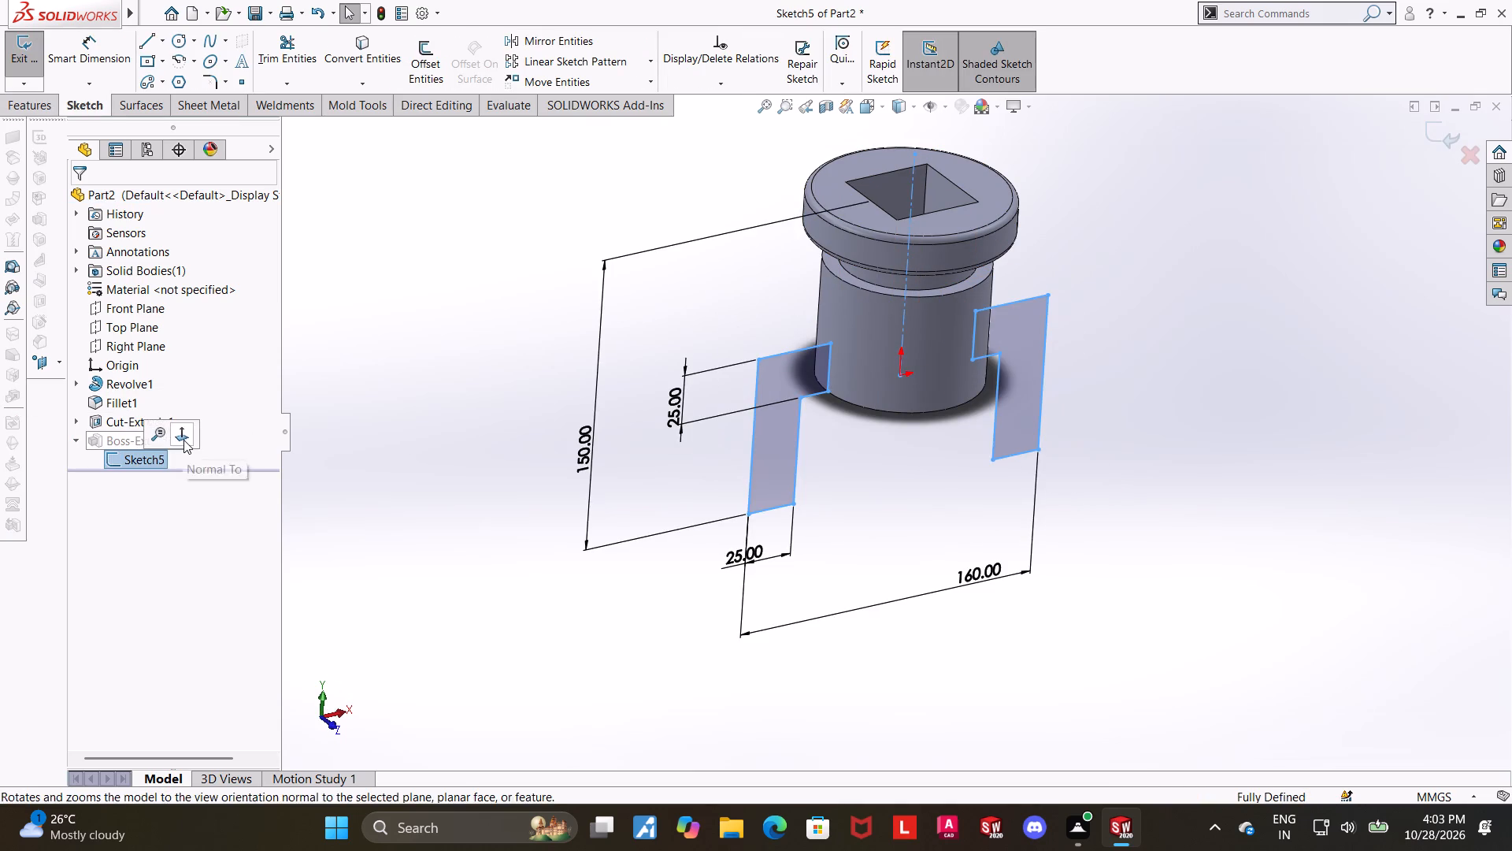
{"action": "left_click", "coordinate": [183, 440]}
{"action": "scroll", "coordinate": [1349, 385], "scroll_direction": "down", "scroll_amount": 2}
{"action": "scroll", "coordinate": [1335, 385], "scroll_direction": "up", "scroll_amount": 3}
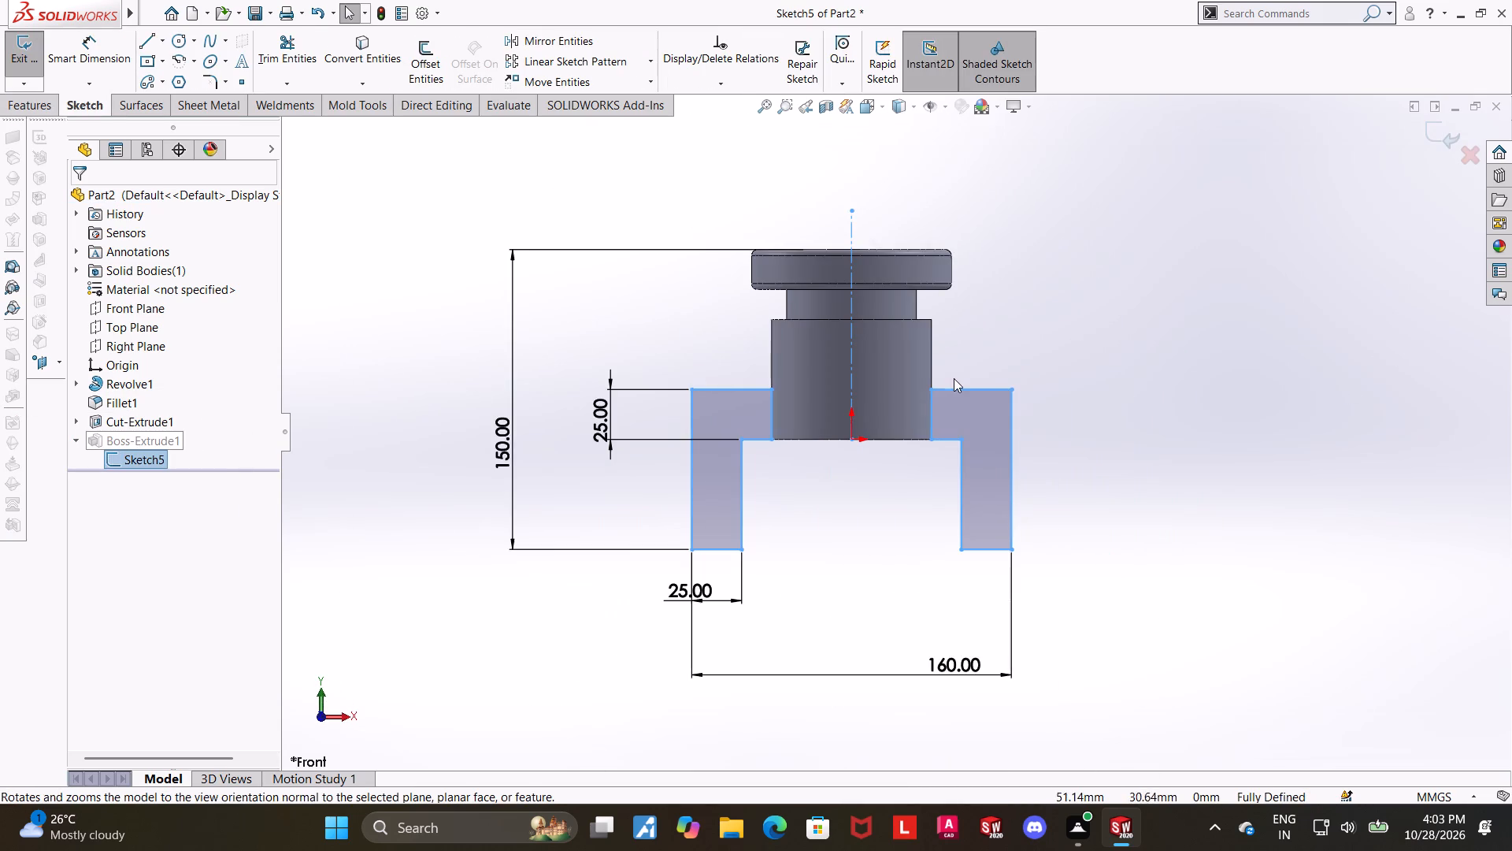
{"action": "scroll", "coordinate": [954, 378], "scroll_direction": "down", "scroll_amount": 2}
{"action": "left_click", "coordinate": [284, 39]}
{"action": "left_click_drag", "start_coordinate": [927, 445], "coordinate": [868, 434]}
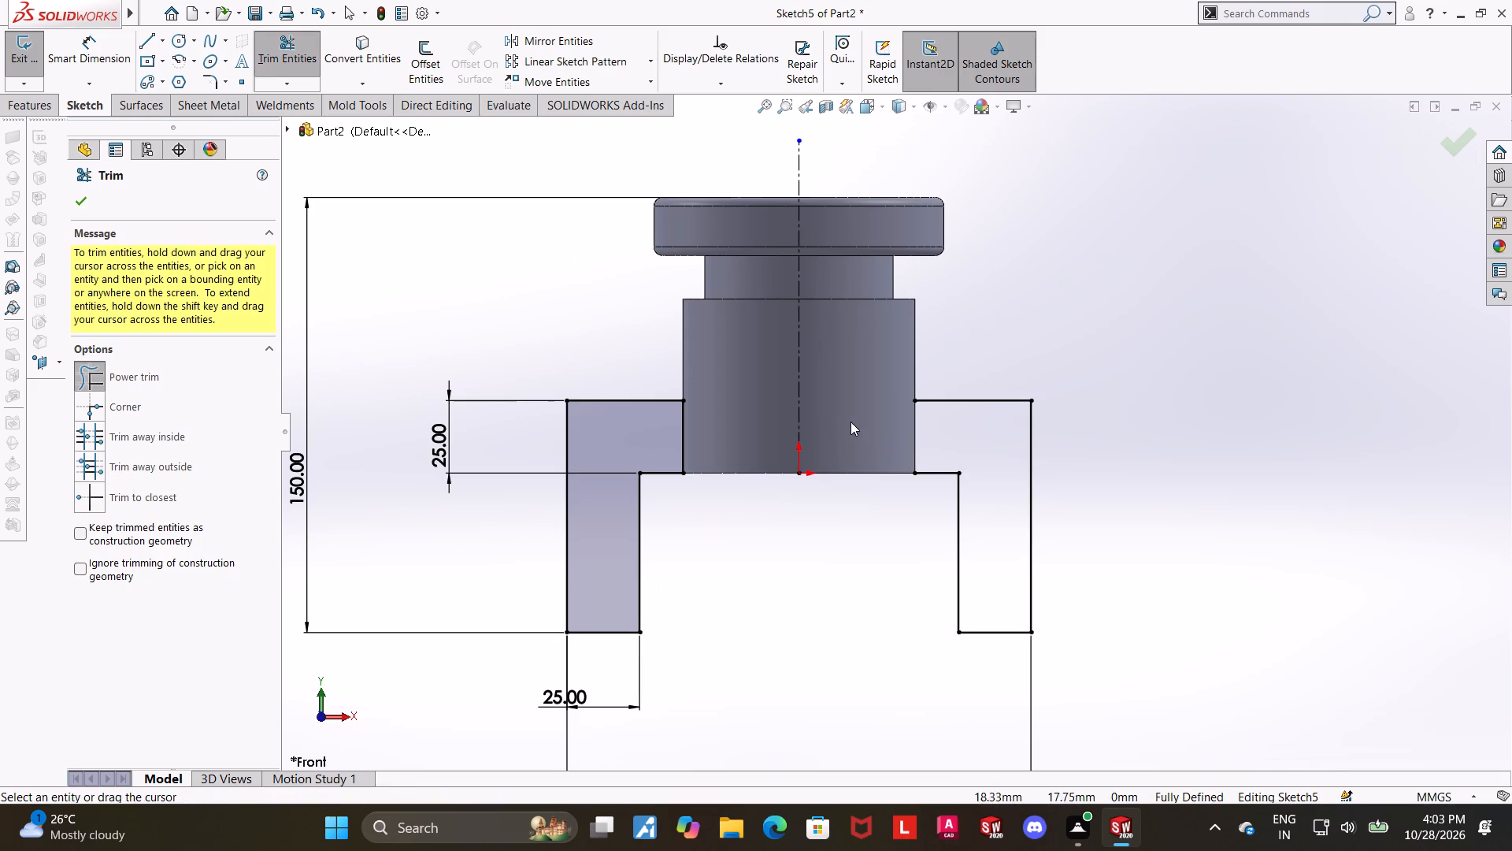
{"action": "left_click_drag", "start_coordinate": [847, 422], "coordinate": [784, 415]}
{"action": "left_click_drag", "start_coordinate": [745, 415], "coordinate": [654, 426]}
{"action": "key", "text": "Escape"}
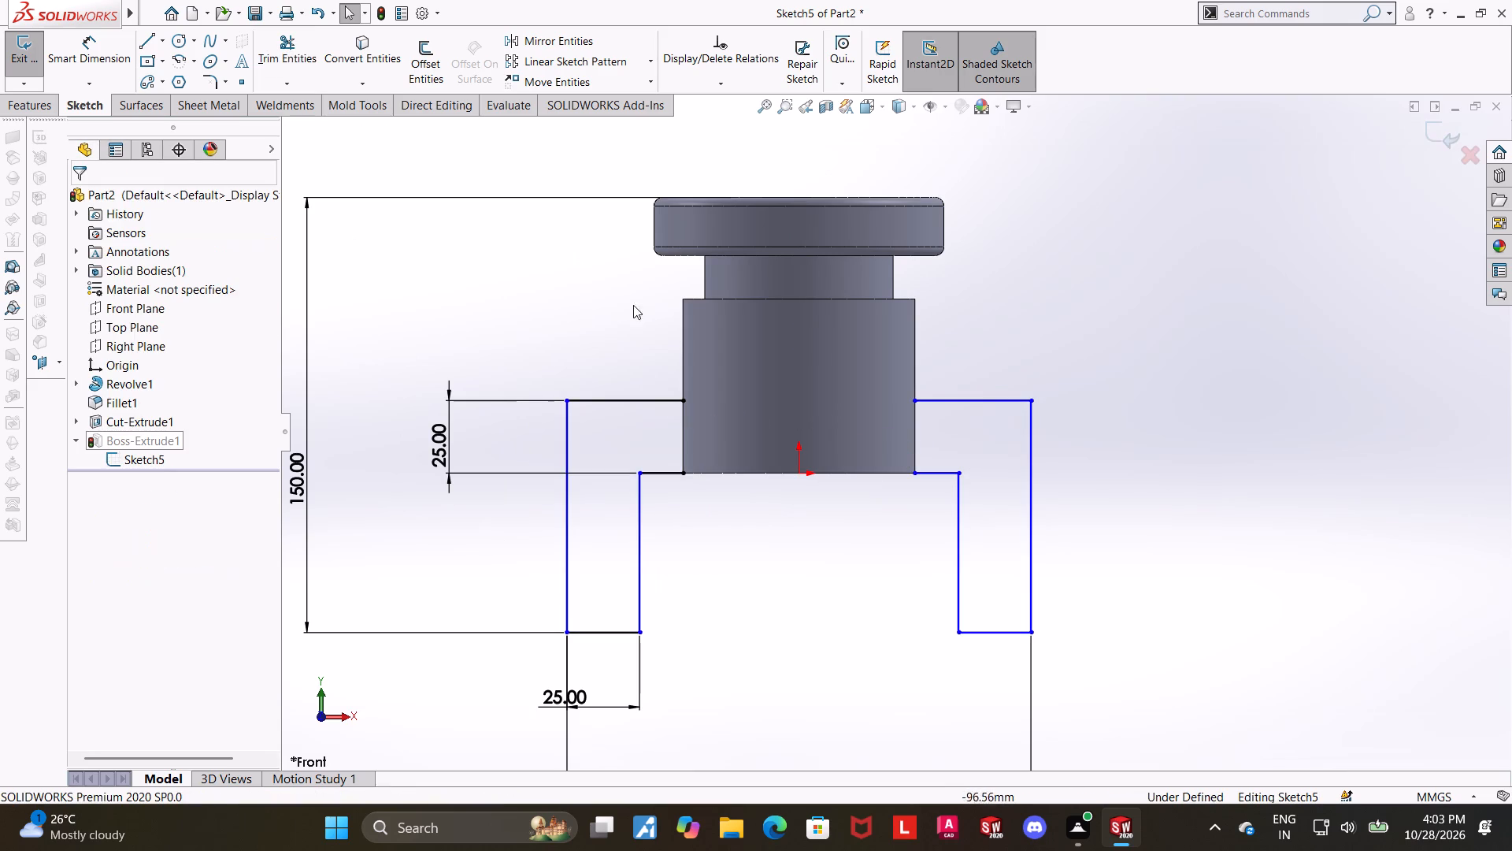
Merge the inner endpoints of the two legs' top lines to bridge the profile across the cylinder.
{"action": "left_click", "coordinate": [680, 404], "text": "ctrl"}
{"action": "left_click", "coordinate": [914, 399], "text": "ctrl"}
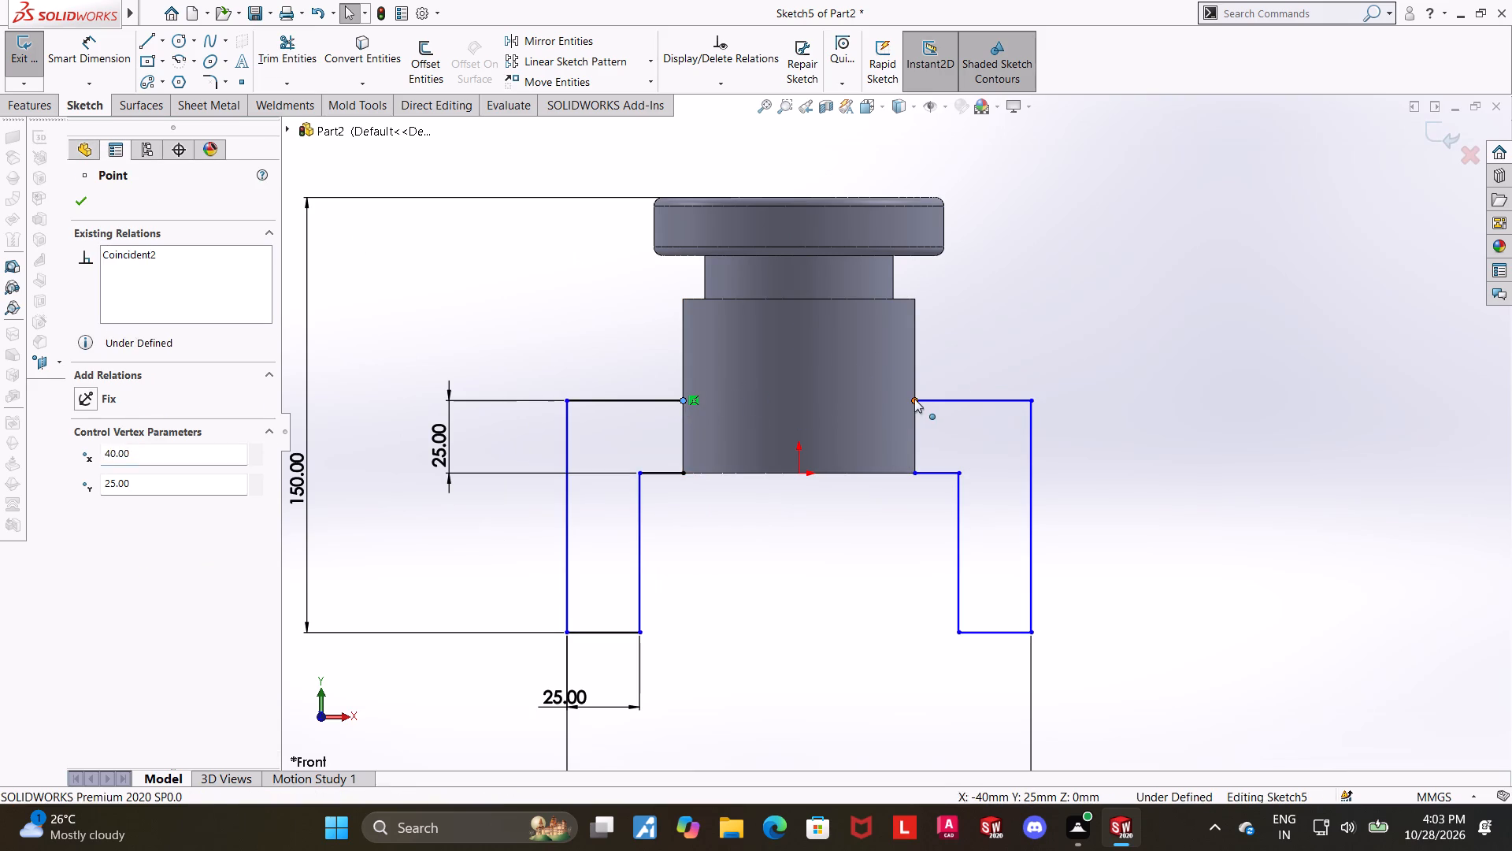
{"action": "left_click", "coordinate": [93, 550]}
{"action": "left_click", "coordinate": [1162, 503]}
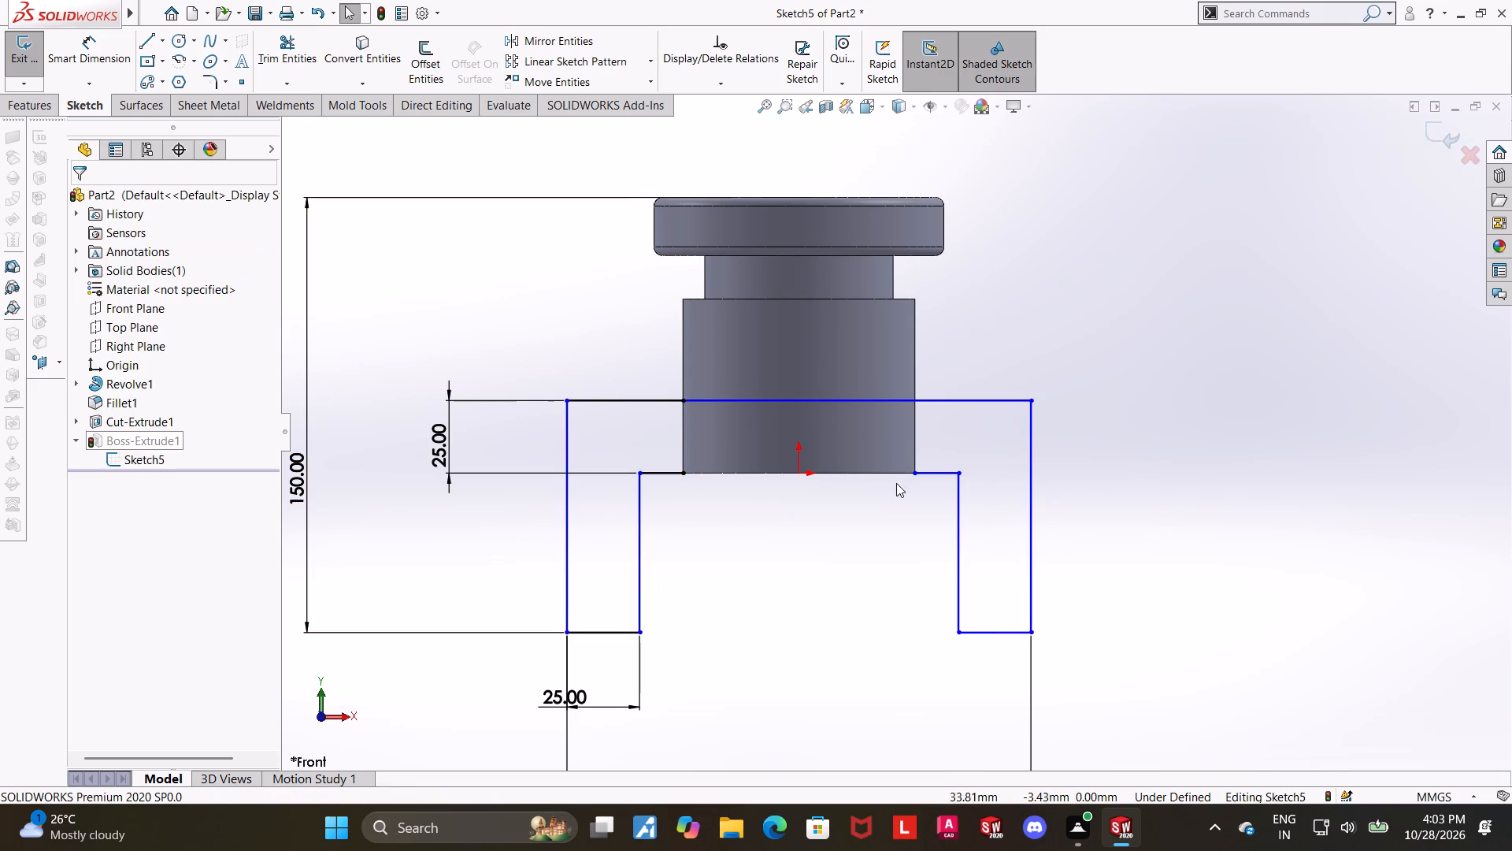
Pull the inner end of the right leg's short lower horizontal line along the cylinder base to about X -36 mm.
{"action": "left_click", "coordinate": [914, 478], "text": "ctrl"}
{"action": "left_click", "coordinate": [913, 478], "text": "ctrl"}
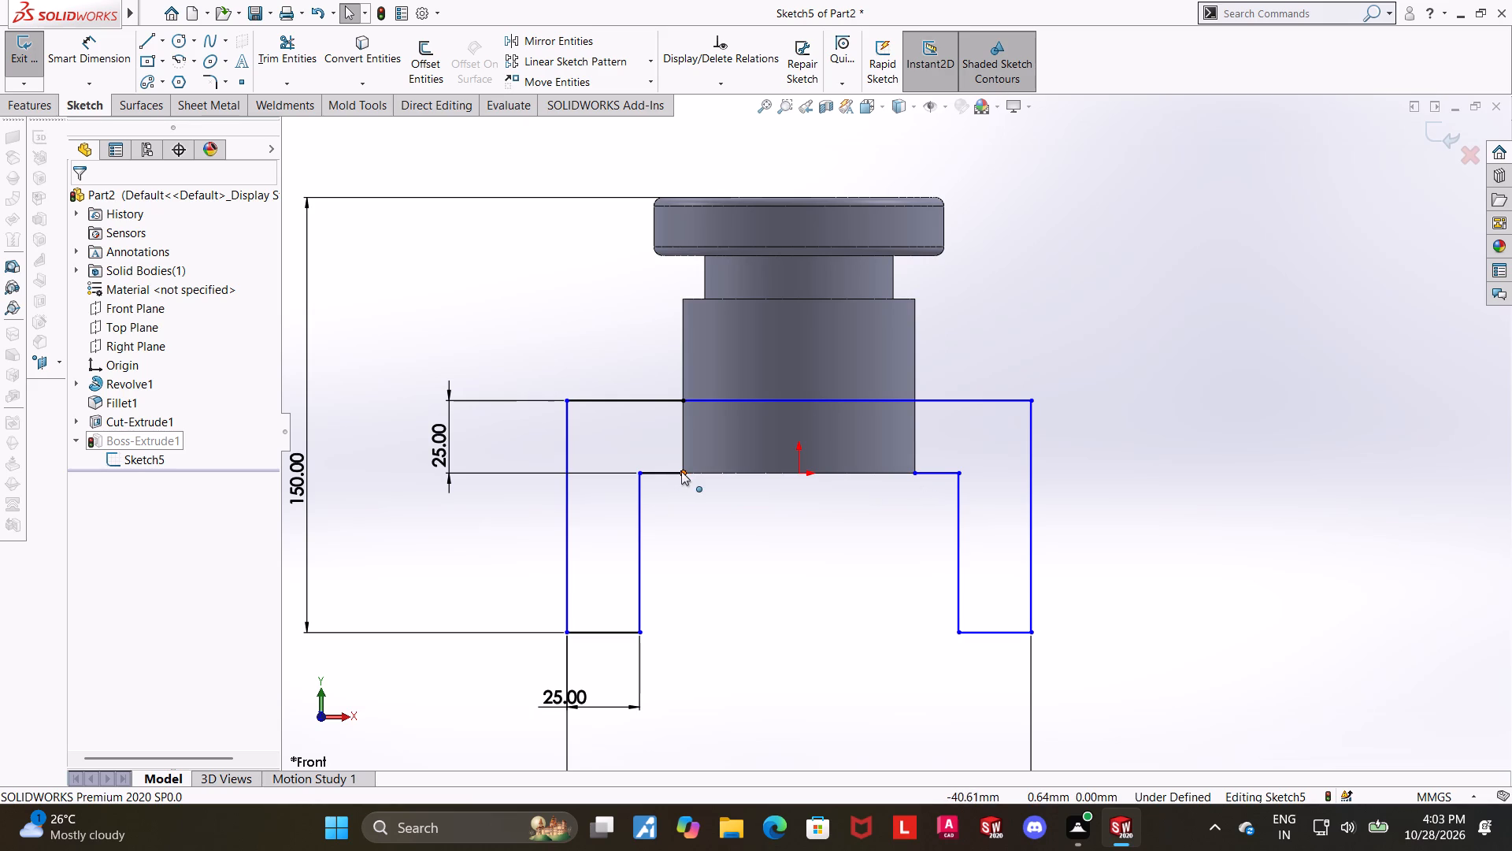
{"action": "left_click", "coordinate": [681, 471], "text": "ctrl"}
{"action": "left_click", "coordinate": [377, 327]}
{"action": "left_click", "coordinate": [1185, 441]}
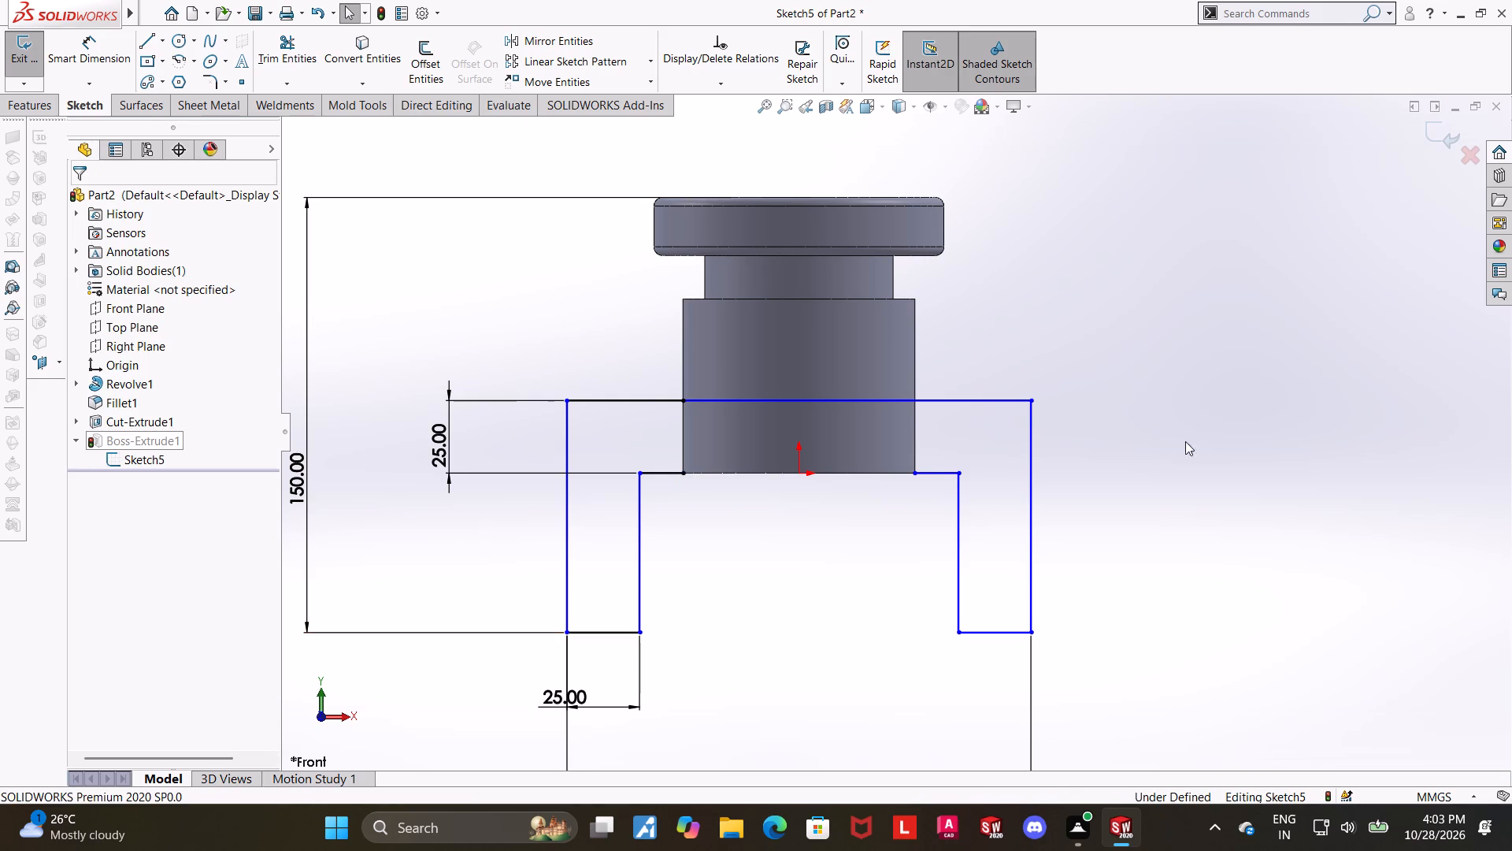
{"action": "left_click_drag", "start_coordinate": [914, 473], "coordinate": [813, 481], "text": "ctrl"}
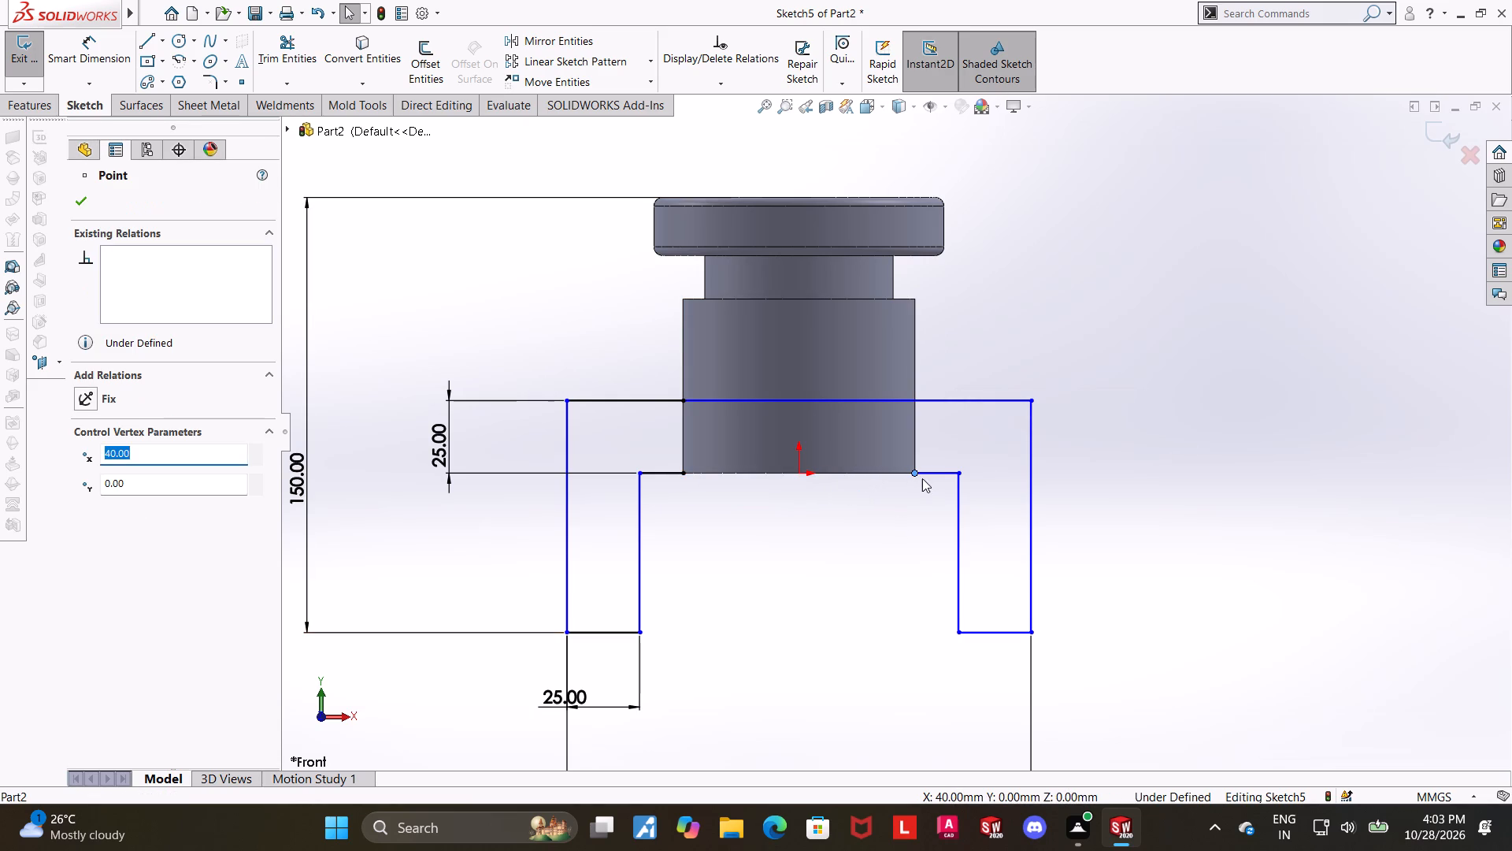
{"action": "left_click", "coordinate": [925, 513]}
{"action": "left_click", "coordinate": [915, 476]}
{"action": "left_click", "coordinate": [936, 459]}
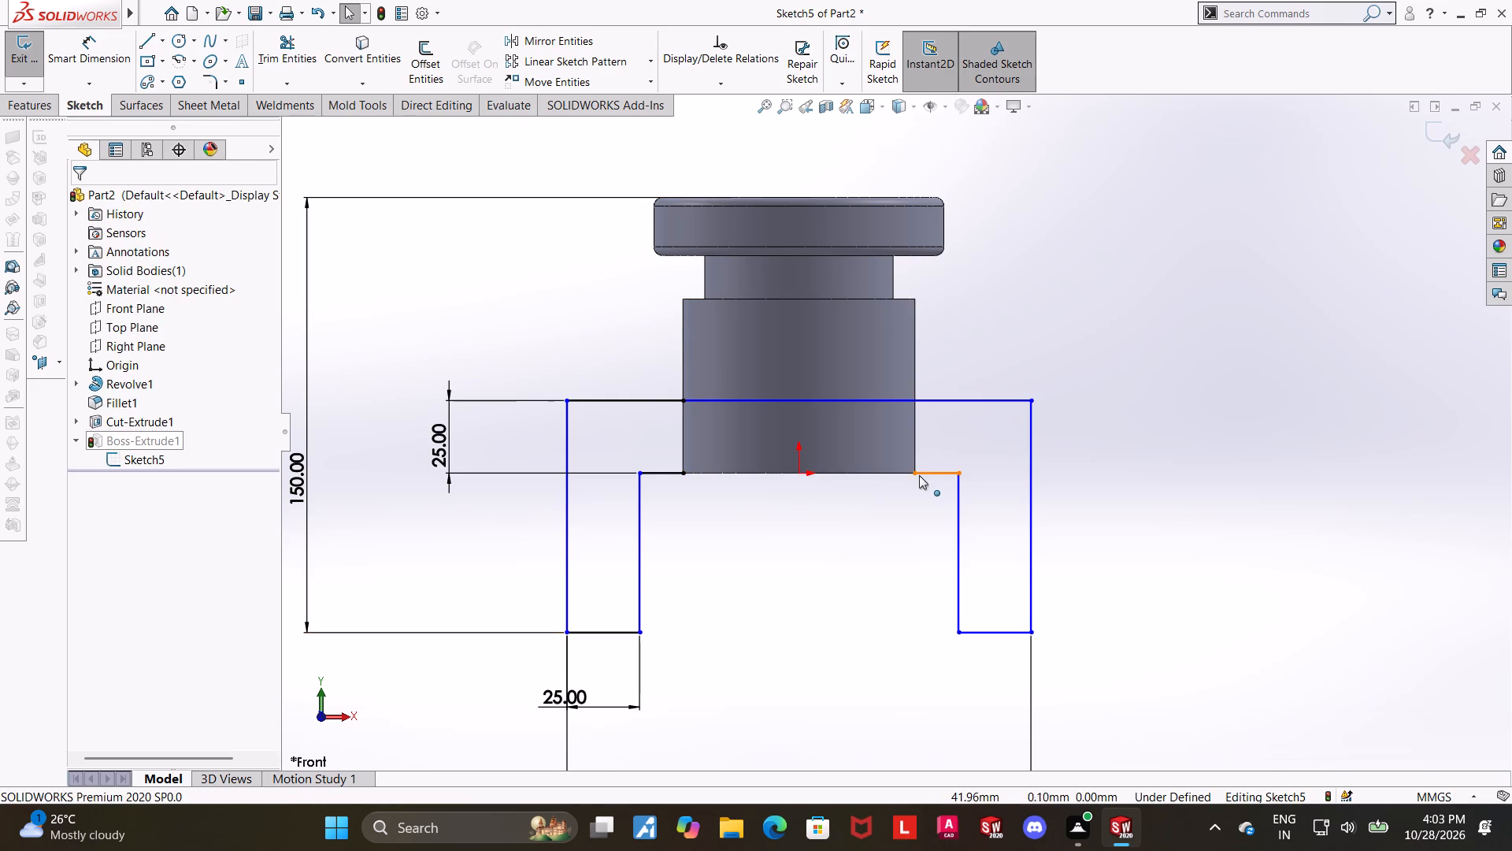
{"action": "left_click_drag", "start_coordinate": [917, 477], "coordinate": [696, 470]}
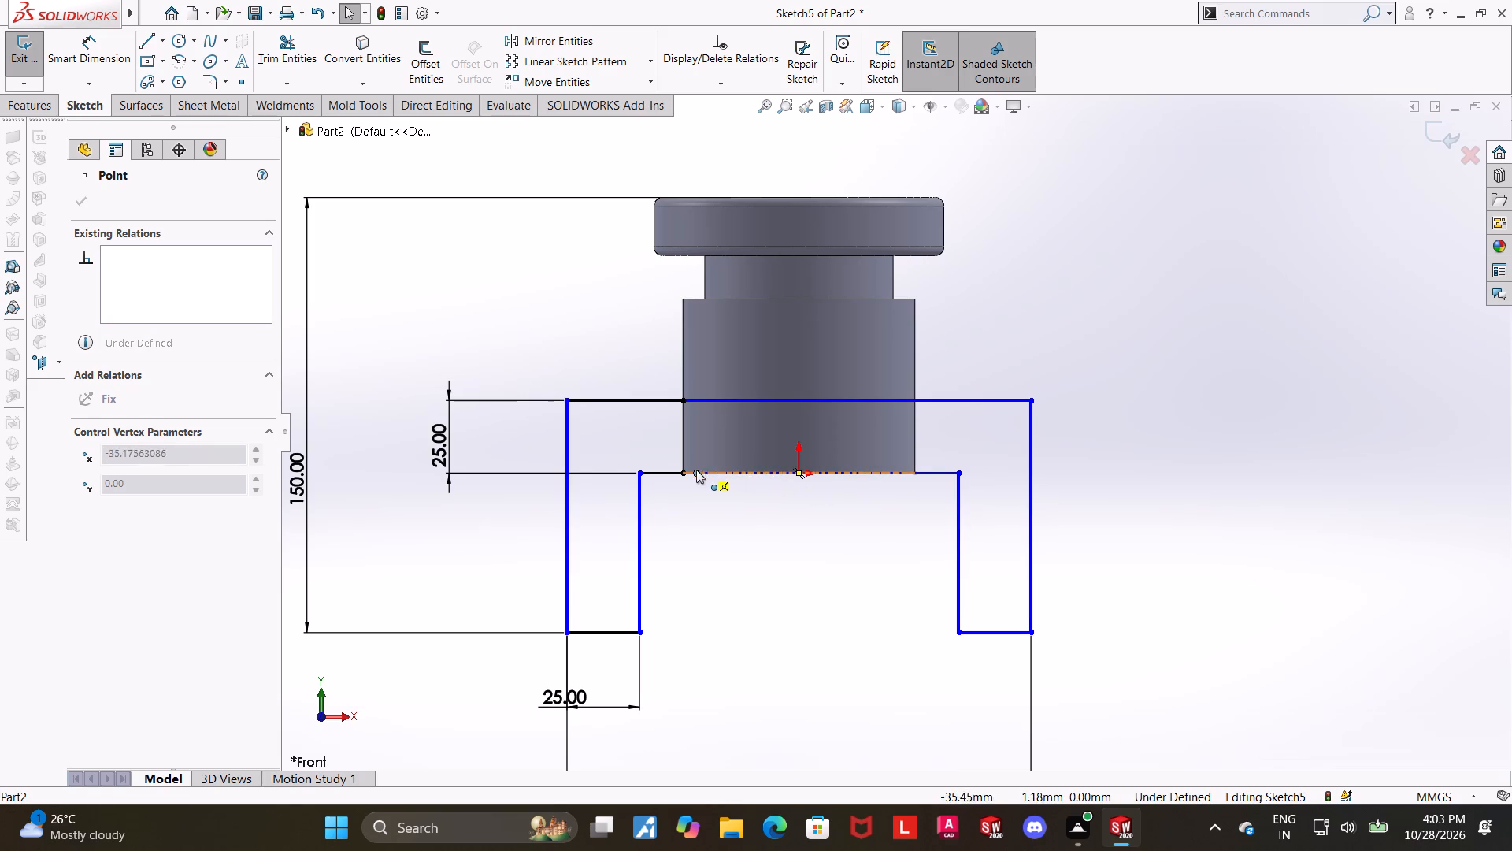
{"action": "left_click_drag", "start_coordinate": [696, 470], "coordinate": [695, 470]}
{"action": "left_click", "coordinate": [712, 490]}
Merge the extended lower line's end with the left leg's inner endpoint at the cylinder's bottom corner.
{"action": "scroll", "coordinate": [703, 471], "scroll_direction": "down", "scroll_amount": 4}
{"action": "left_click", "coordinate": [715, 466], "text": "ctrl"}
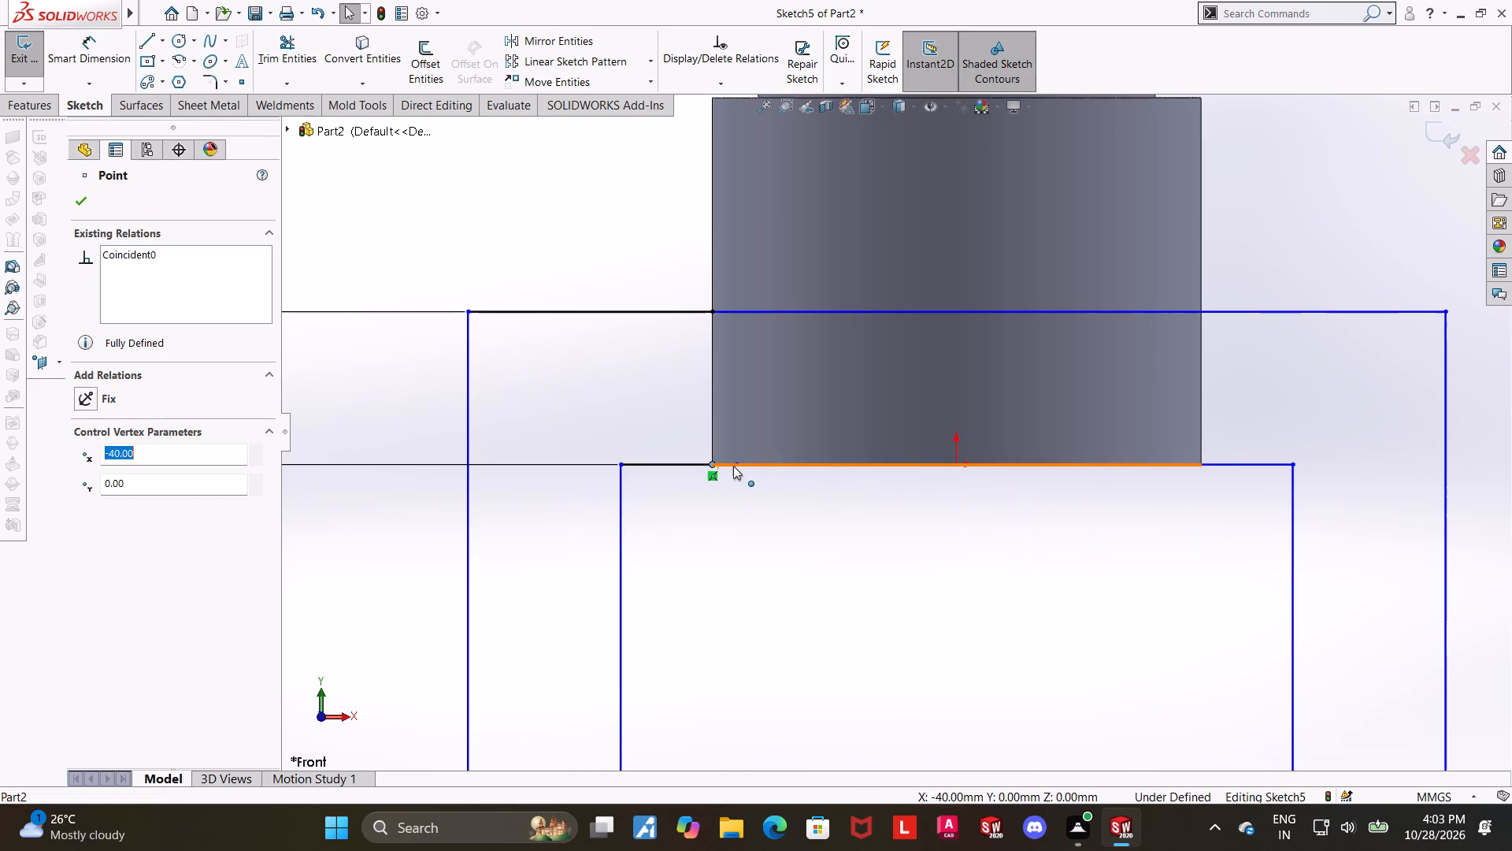
{"action": "left_click", "coordinate": [735, 466], "text": "ctrl"}
{"action": "left_click", "coordinate": [89, 556]}
{"action": "scroll", "coordinate": [858, 563], "scroll_direction": "up", "scroll_amount": 6}
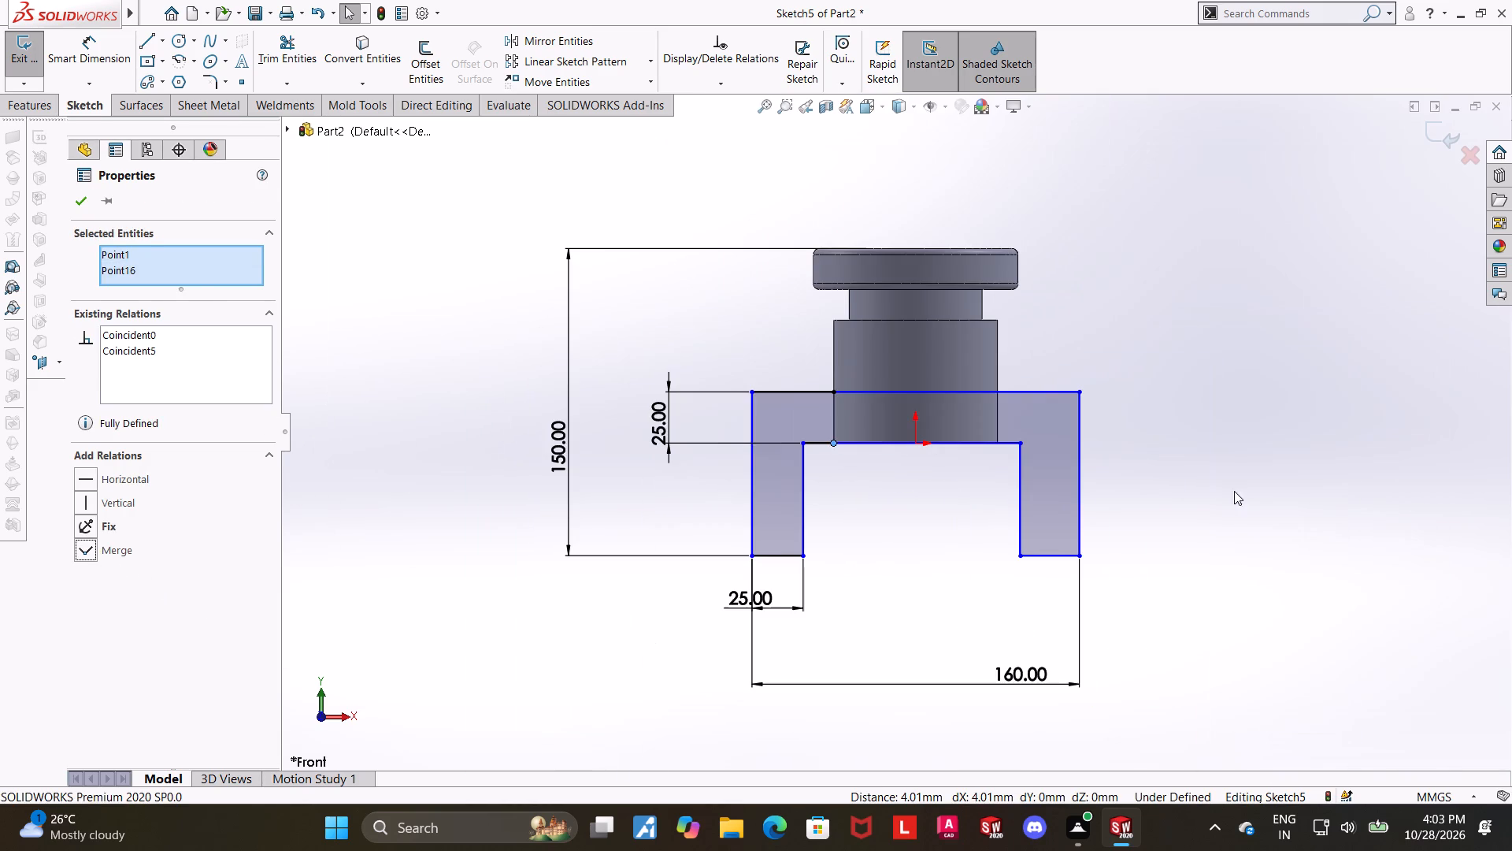
{"action": "left_click", "coordinate": [1311, 503]}
{"action": "scroll", "coordinate": [1039, 375], "scroll_direction": "down", "scroll_amount": 2}
{"action": "key", "text": "Escape"}
{"action": "key", "text": "Escape"}
Examine the bridged leg profile against the cylinder from the front and at an oblique angle.
{"action": "scroll", "coordinate": [910, 407], "scroll_direction": "up", "scroll_amount": 3}
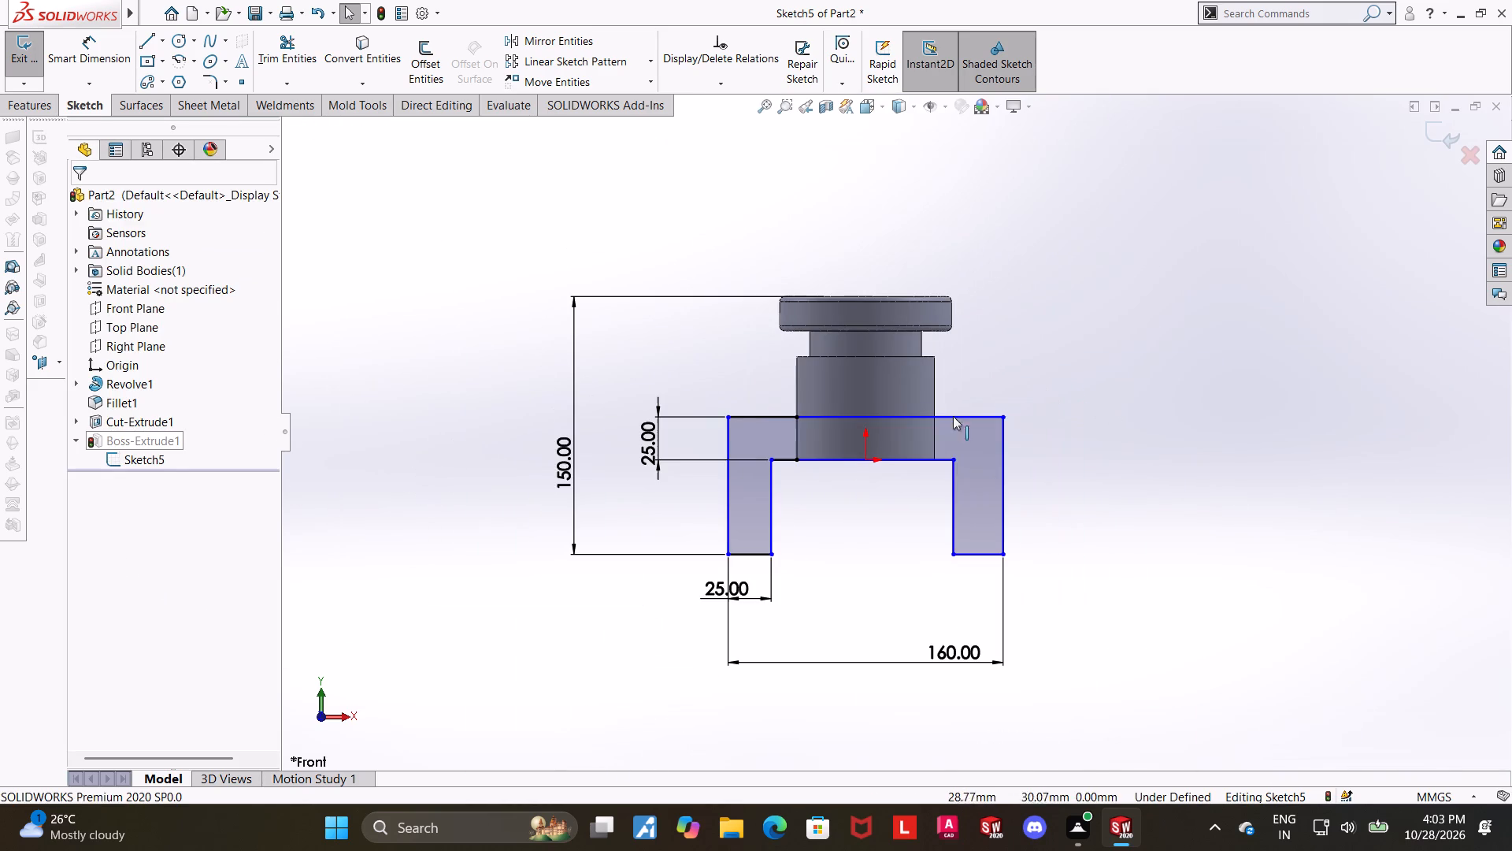
{"action": "left_click", "coordinate": [1195, 423]}
{"action": "scroll", "coordinate": [1132, 429], "scroll_direction": "down", "scroll_amount": 1}
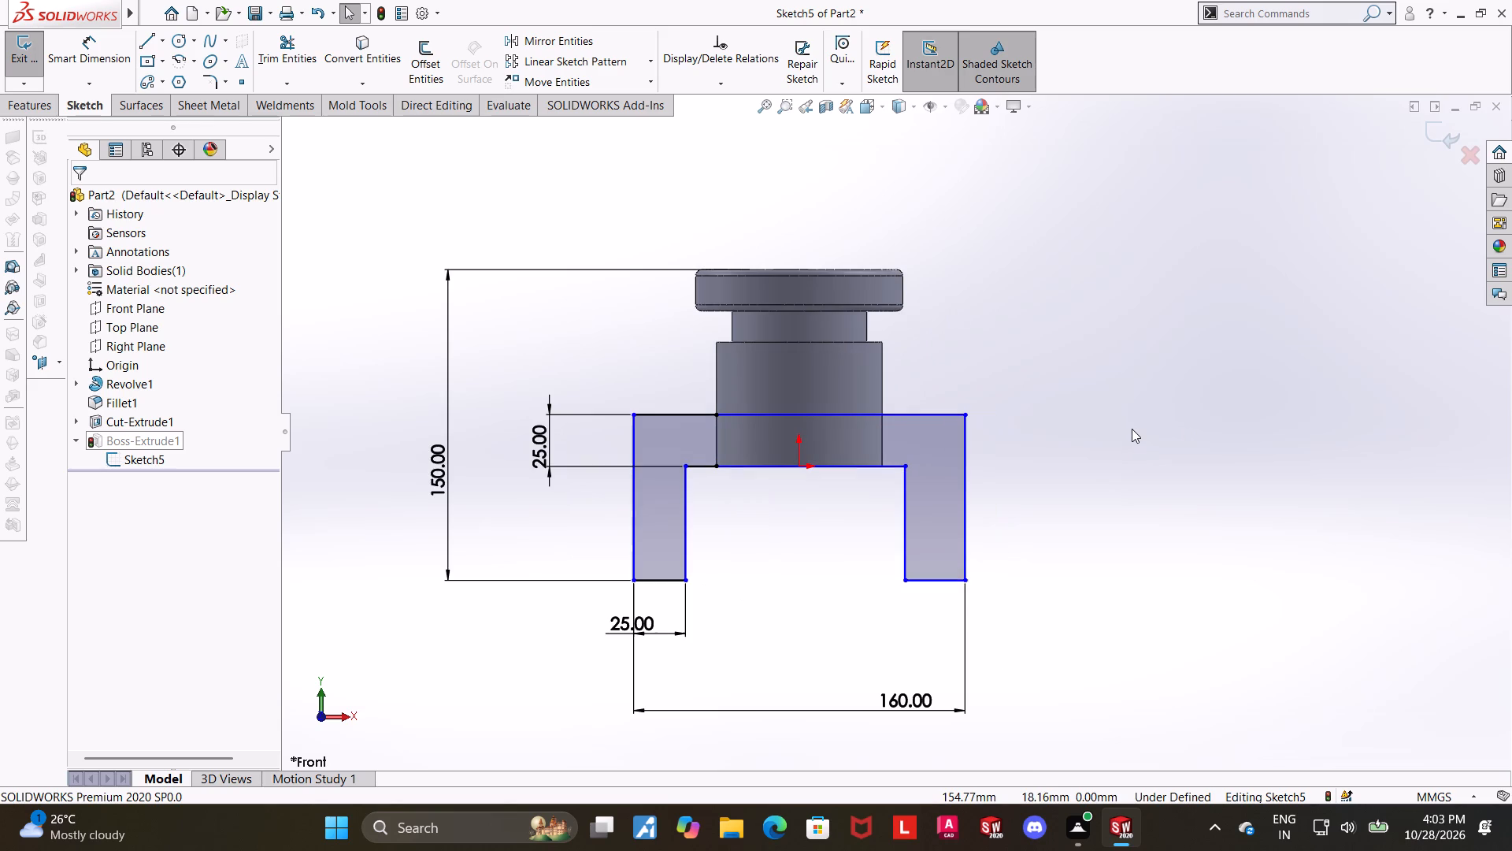
{"action": "scroll", "coordinate": [756, 478], "scroll_direction": "down", "scroll_amount": 1}
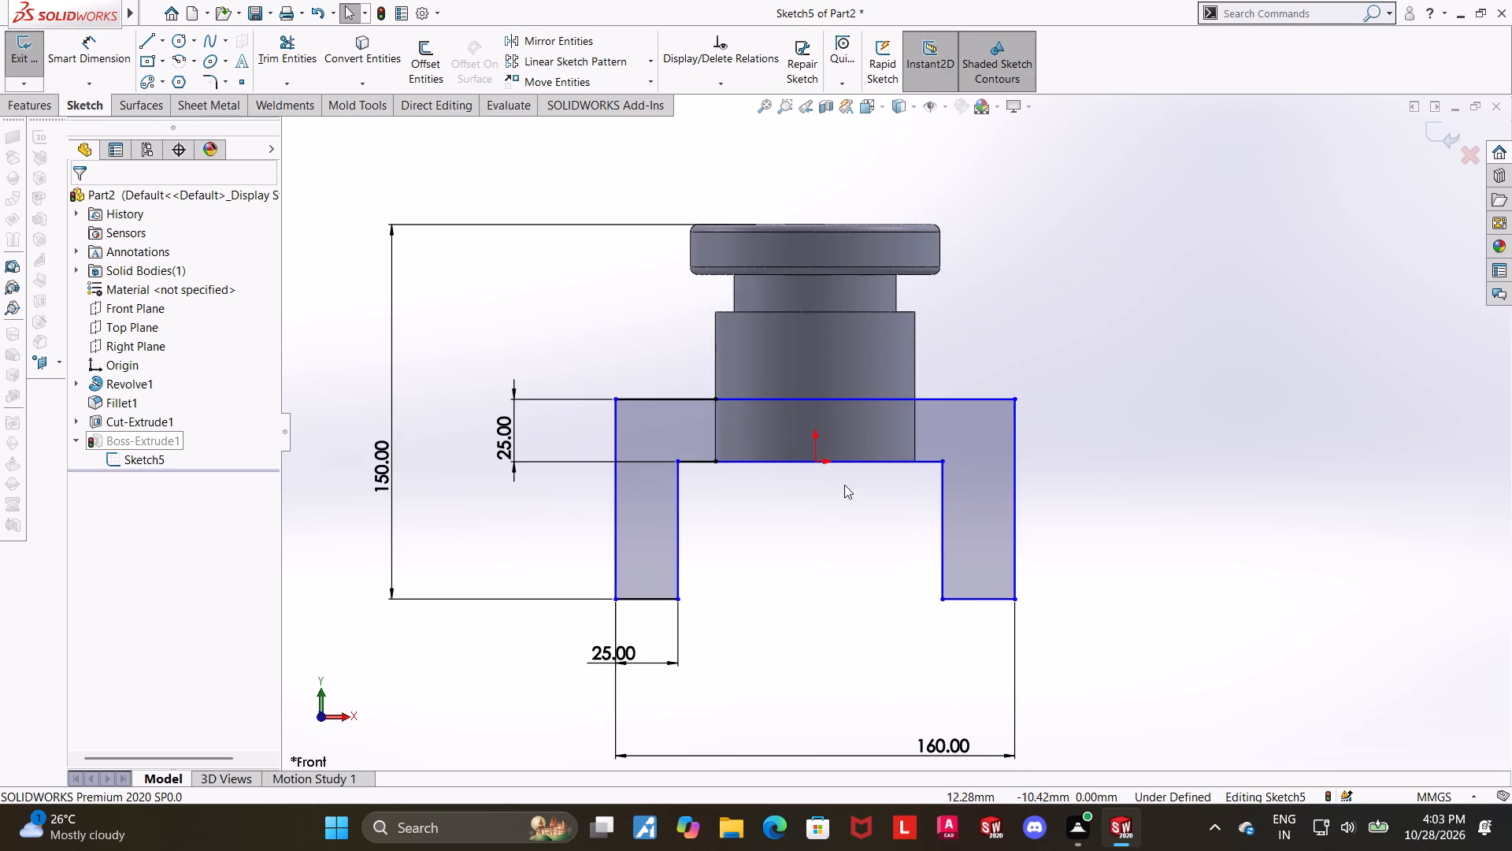
{"action": "scroll", "coordinate": [872, 461], "scroll_direction": "up", "scroll_amount": 1}
{"action": "left_click", "coordinate": [1123, 530]}
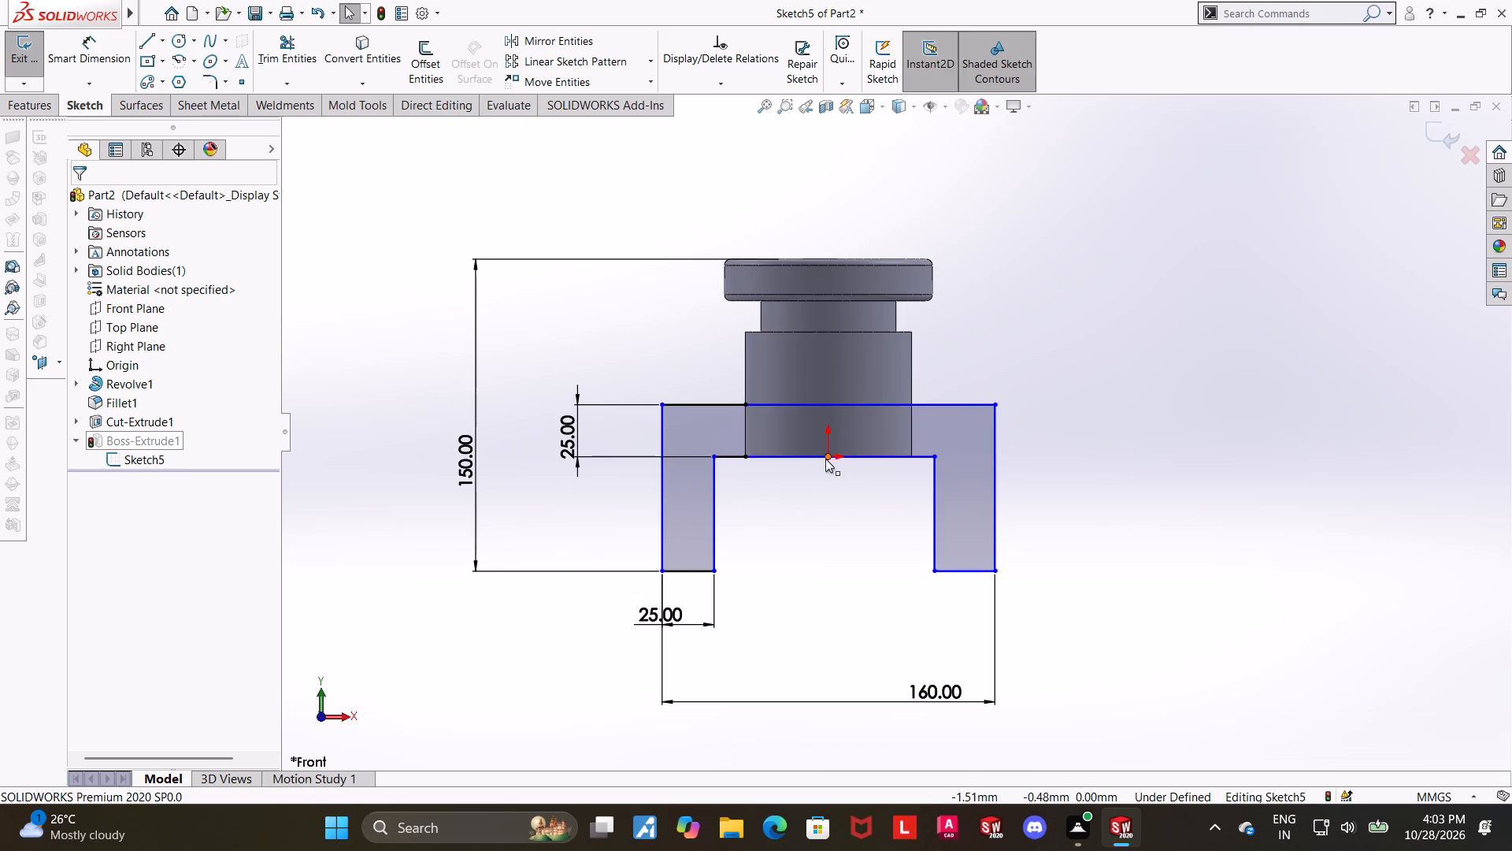
{"action": "scroll", "coordinate": [804, 414], "scroll_direction": "down", "scroll_amount": 2}
{"action": "middle_click_drag", "start_coordinate": [749, 428], "coordinate": [750, 511]}
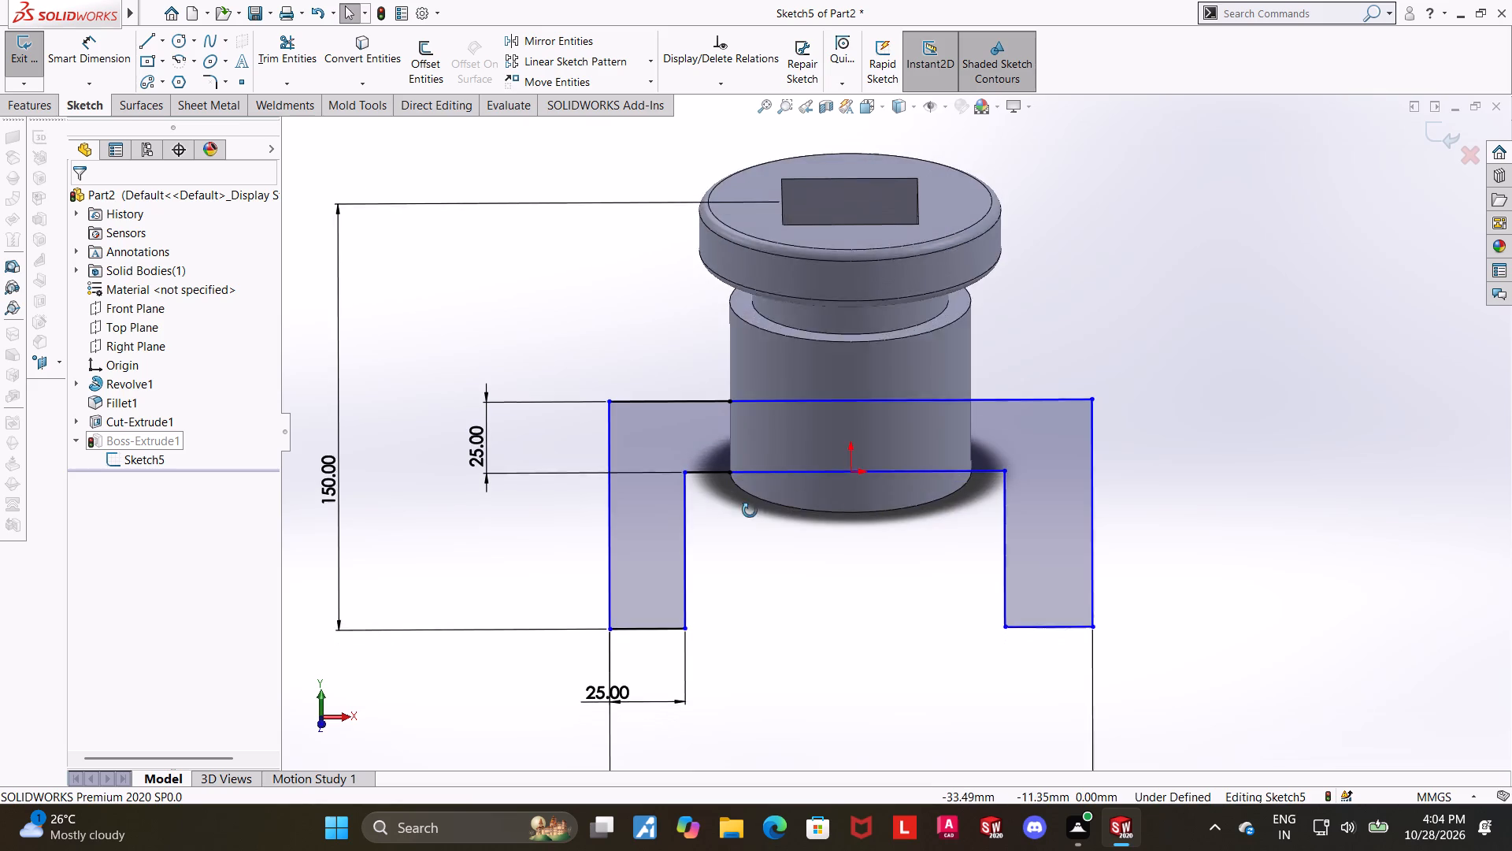
{"action": "middle_click_drag", "start_coordinate": [750, 511], "coordinate": [750, 522]}
{"action": "left_click", "coordinate": [865, 113]}
{"action": "left_click", "coordinate": [728, 572]}
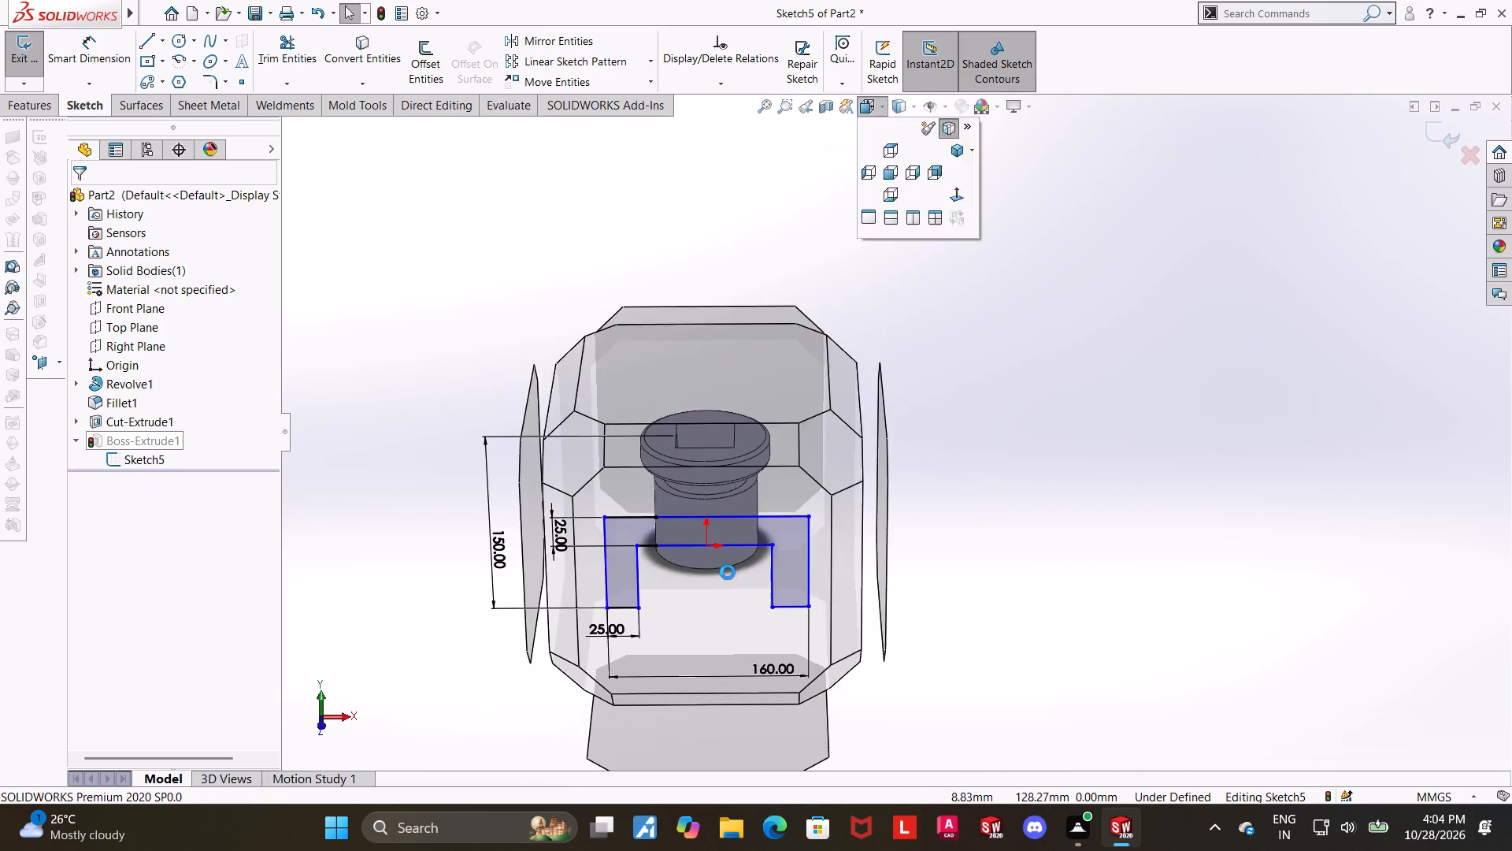
Trim away the short top line segment of the left leg, outside the cylinder.
{"action": "scroll", "coordinate": [970, 362], "scroll_direction": "down", "scroll_amount": 2}
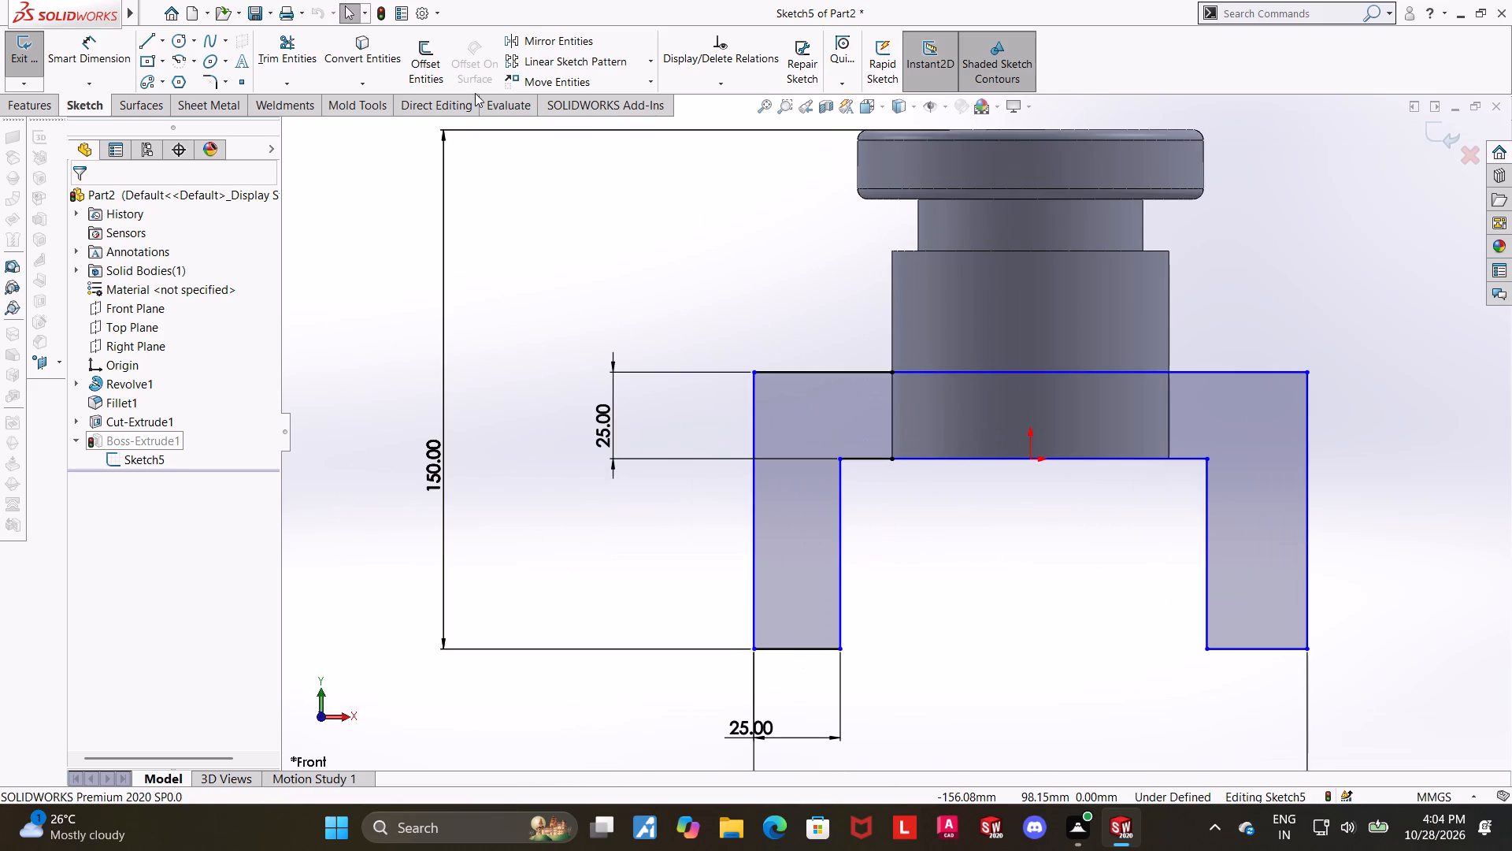
{"action": "left_click", "coordinate": [304, 56]}
{"action": "left_click_drag", "start_coordinate": [858, 390], "coordinate": [849, 328]}
{"action": "key", "text": "Escape"}
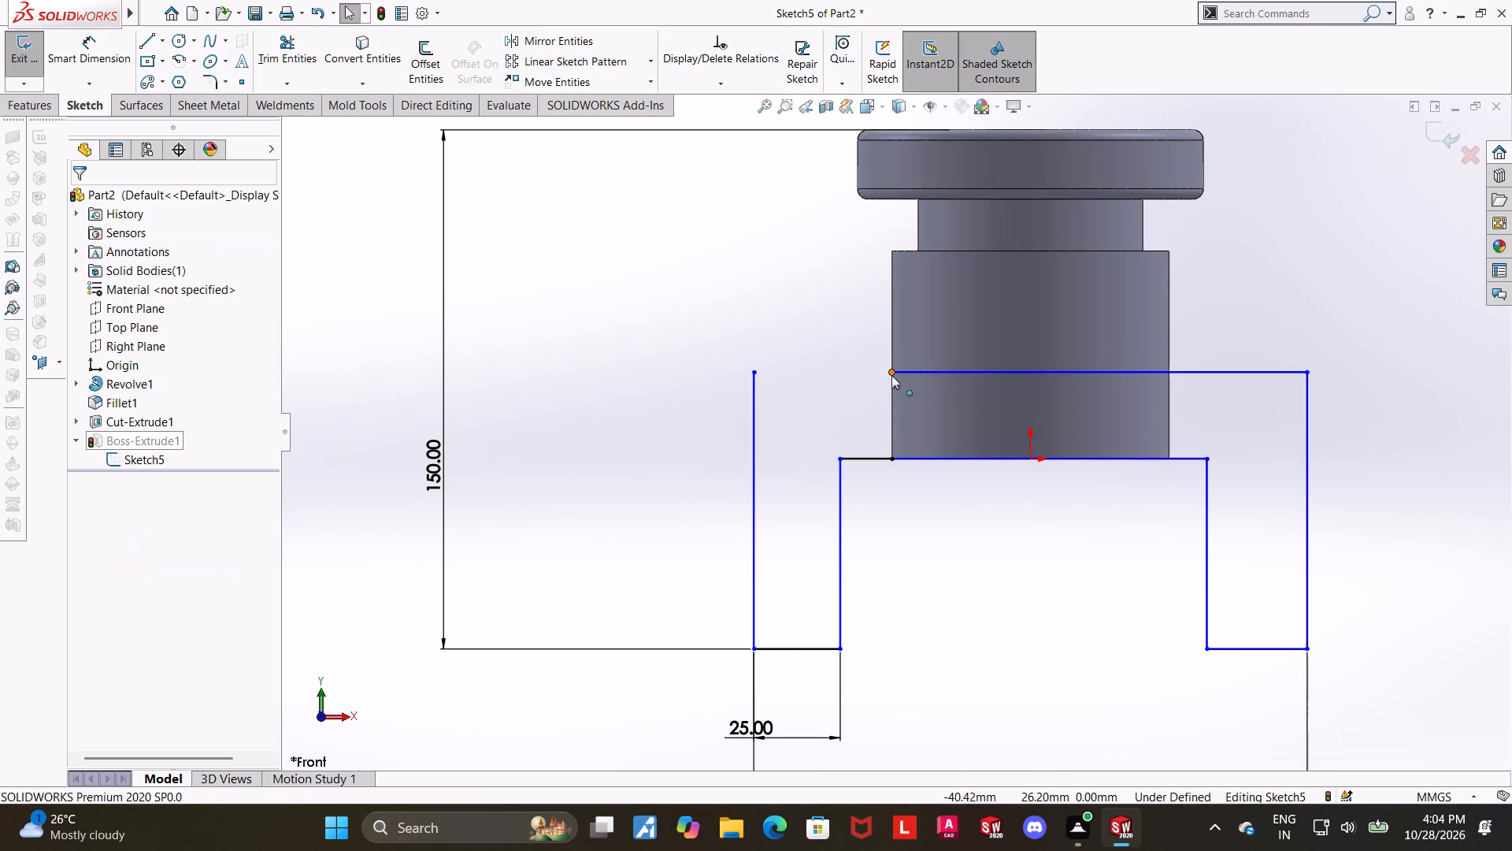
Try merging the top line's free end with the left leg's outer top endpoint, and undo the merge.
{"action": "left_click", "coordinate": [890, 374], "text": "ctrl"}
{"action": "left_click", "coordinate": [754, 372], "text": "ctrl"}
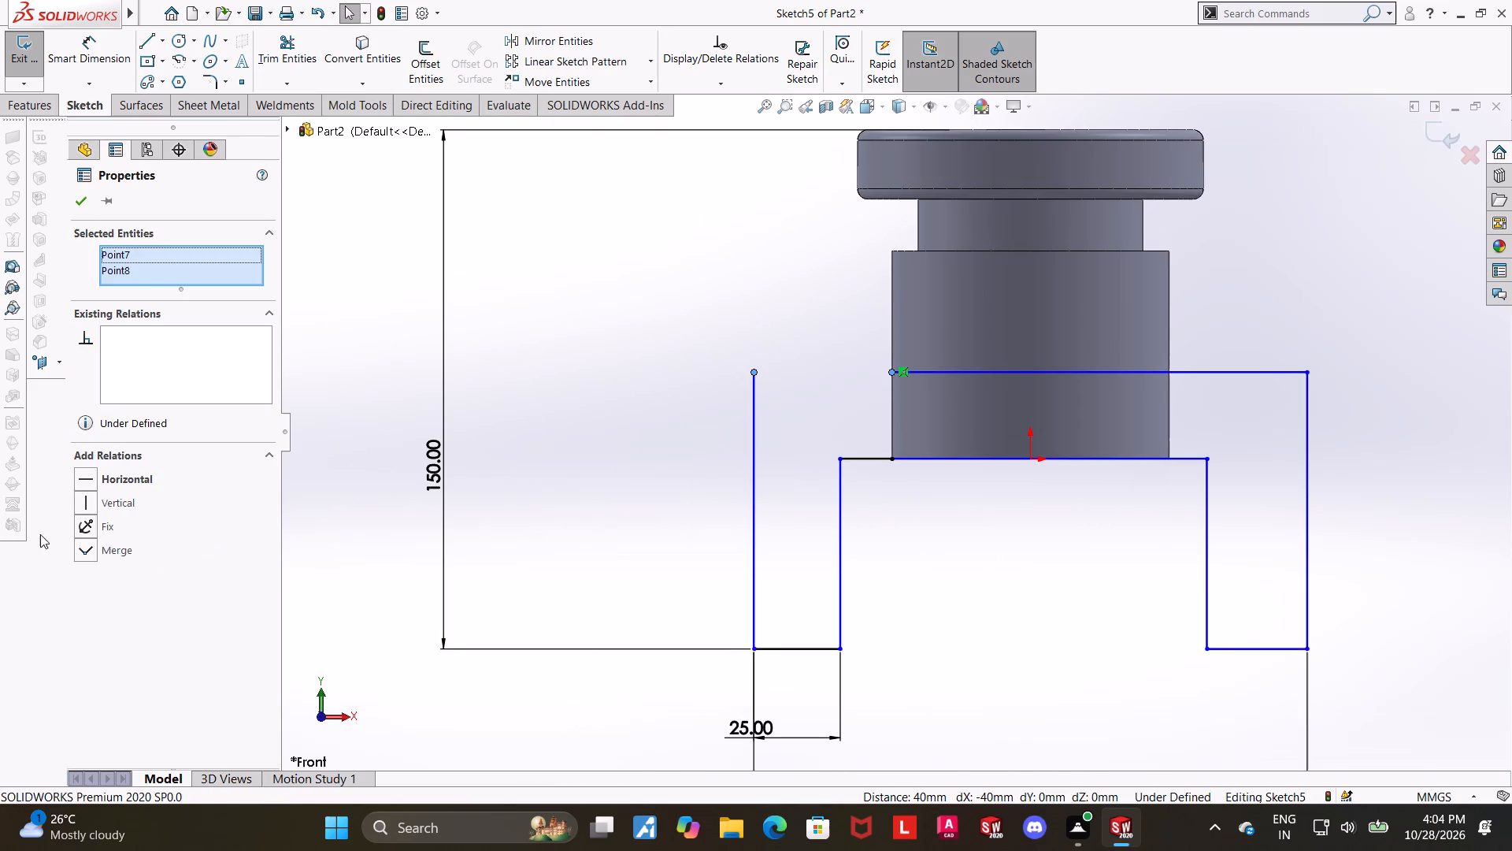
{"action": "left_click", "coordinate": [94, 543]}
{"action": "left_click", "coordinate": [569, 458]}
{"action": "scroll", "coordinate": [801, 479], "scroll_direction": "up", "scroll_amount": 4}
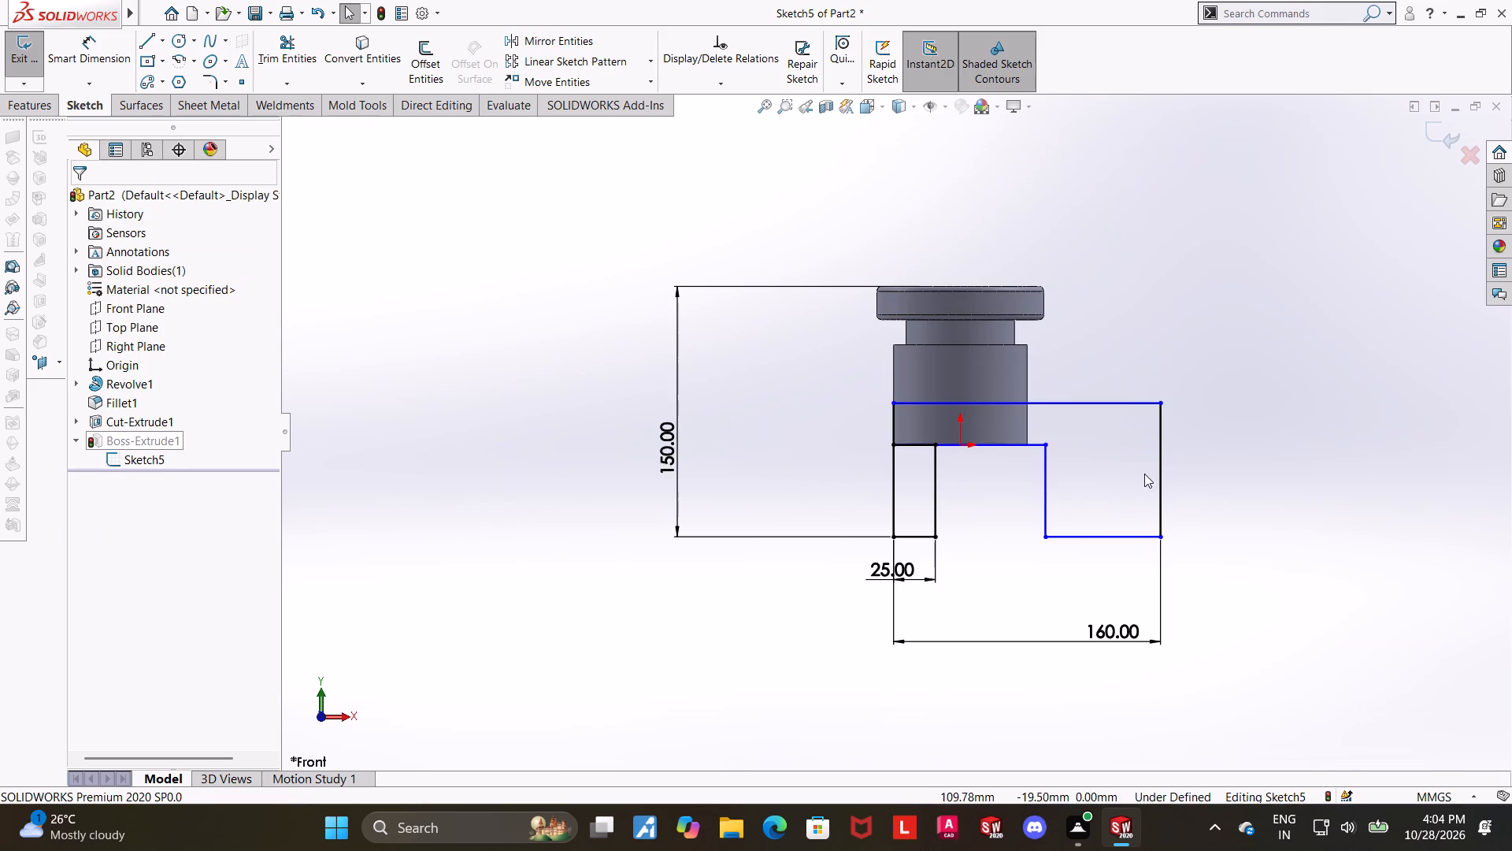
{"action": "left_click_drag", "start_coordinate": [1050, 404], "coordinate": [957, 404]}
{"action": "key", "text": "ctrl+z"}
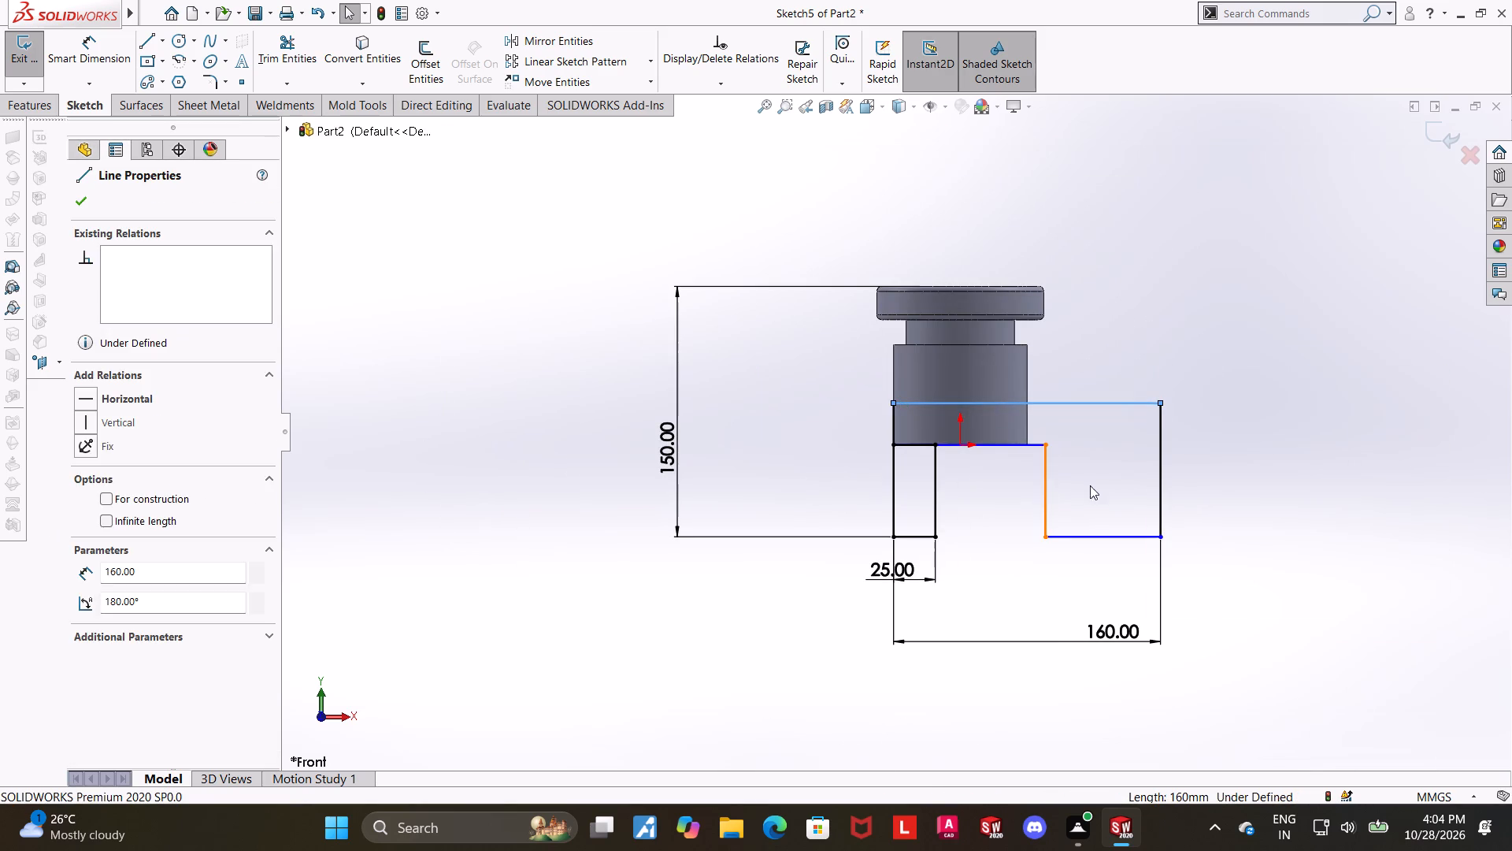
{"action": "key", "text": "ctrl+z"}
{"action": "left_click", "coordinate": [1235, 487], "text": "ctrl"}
Delete the coincident relation at the top line's free end and pull that end out toward the left leg.
{"action": "scroll", "coordinate": [813, 392], "scroll_direction": "down", "scroll_amount": 3}
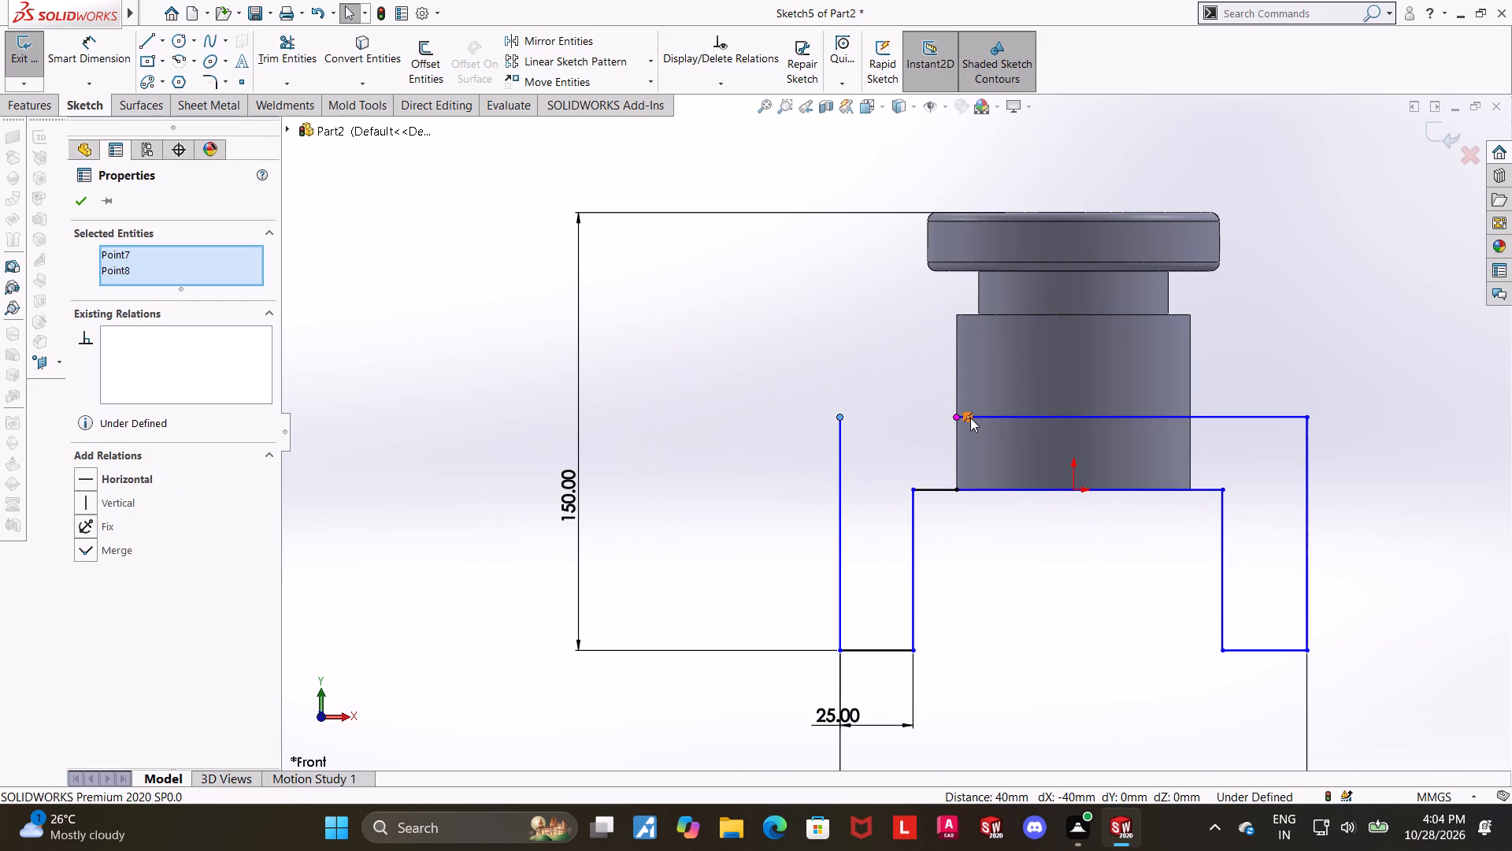
{"action": "right_click", "coordinate": [970, 418]}
{"action": "left_click", "coordinate": [1003, 638]}
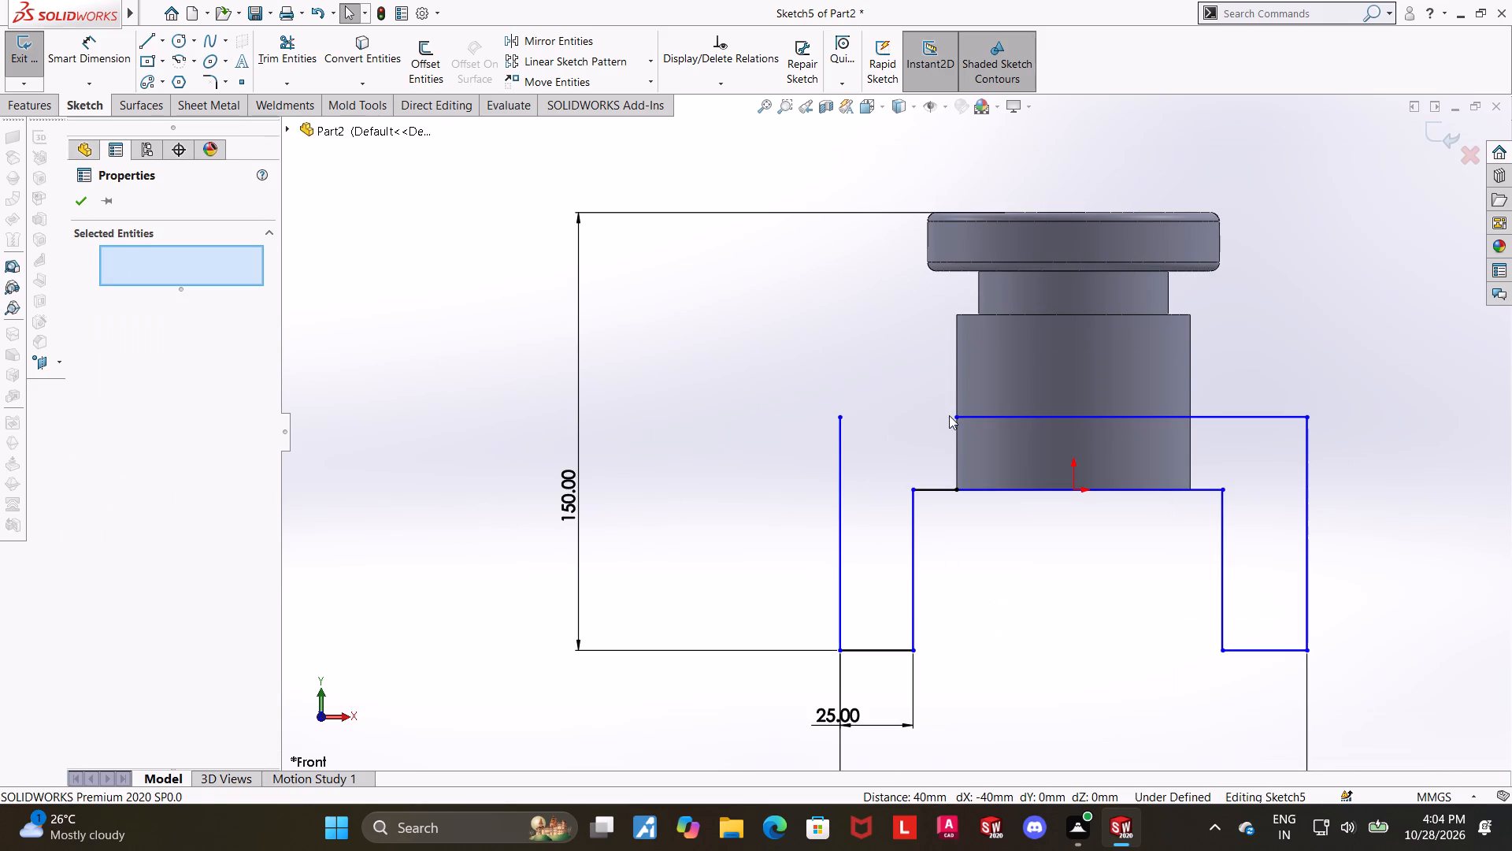
{"action": "left_click_drag", "start_coordinate": [958, 421], "coordinate": [876, 409]}
{"action": "left_click", "coordinate": [882, 448]}
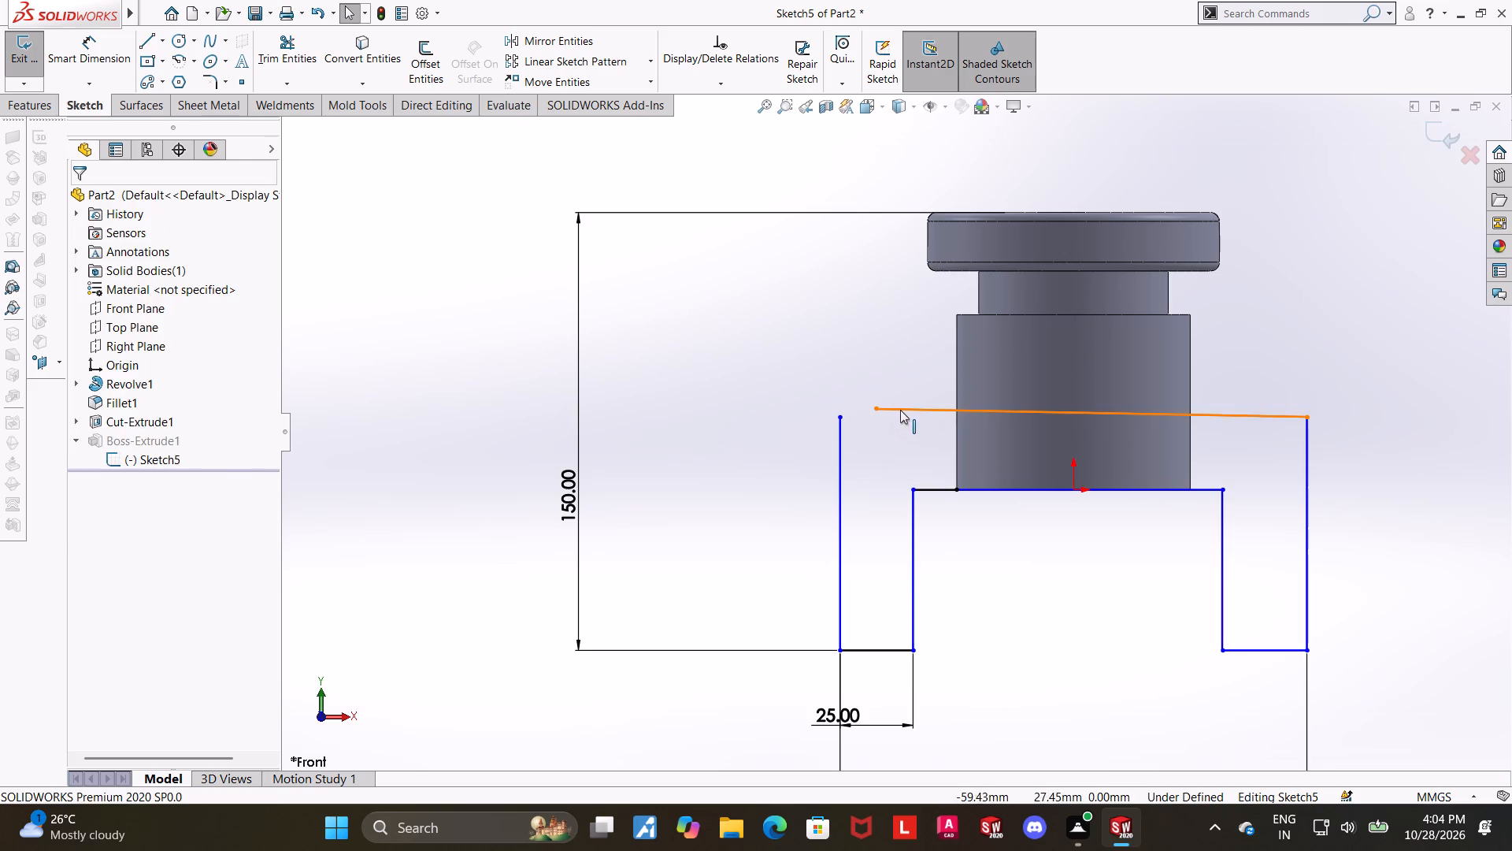
Add a horizontal relation to the stretched top line.
{"action": "left_click", "coordinate": [900, 410]}
{"action": "left_click", "coordinate": [949, 339]}
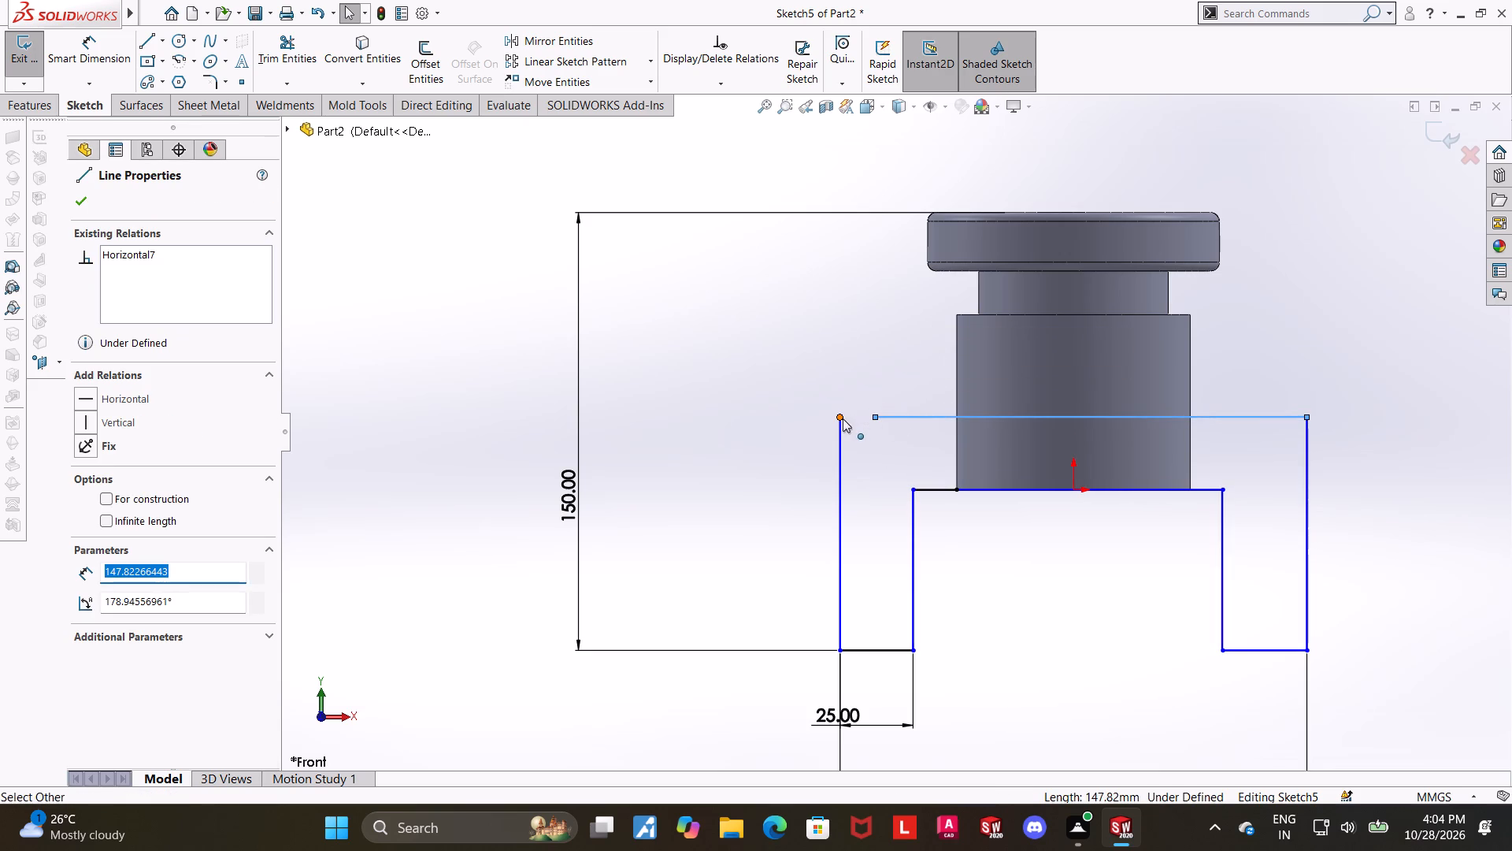
Merge the top line's free end with the upper endpoint of the left leg's outer vertical line.
{"action": "left_click", "coordinate": [843, 418], "text": "ctrl"}
{"action": "left_click", "coordinate": [344, 536]}
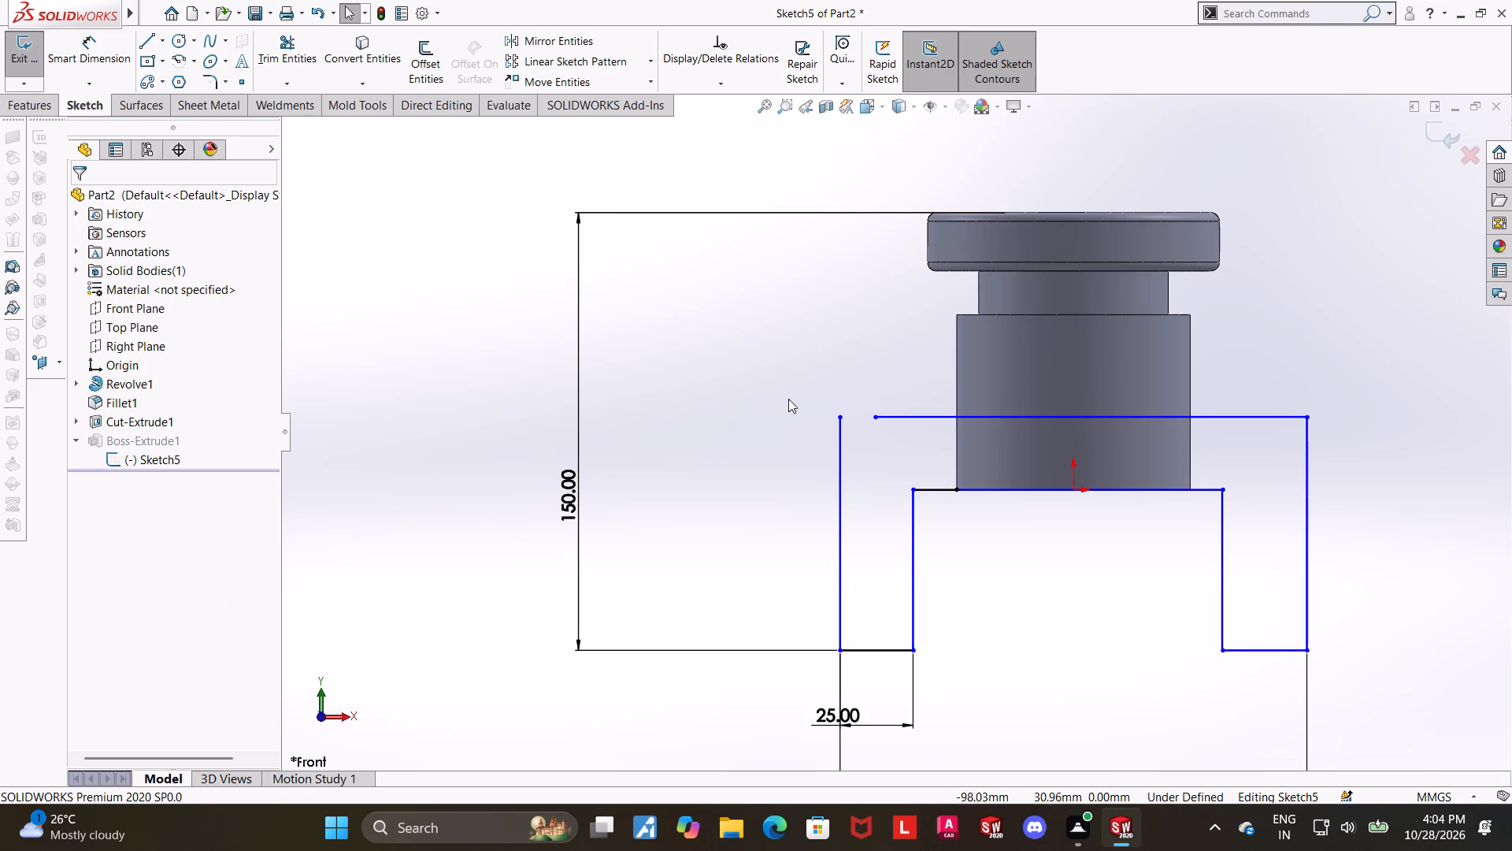
{"action": "left_click", "coordinate": [840, 417]}
{"action": "left_click", "coordinate": [870, 420], "text": "ctrl"}
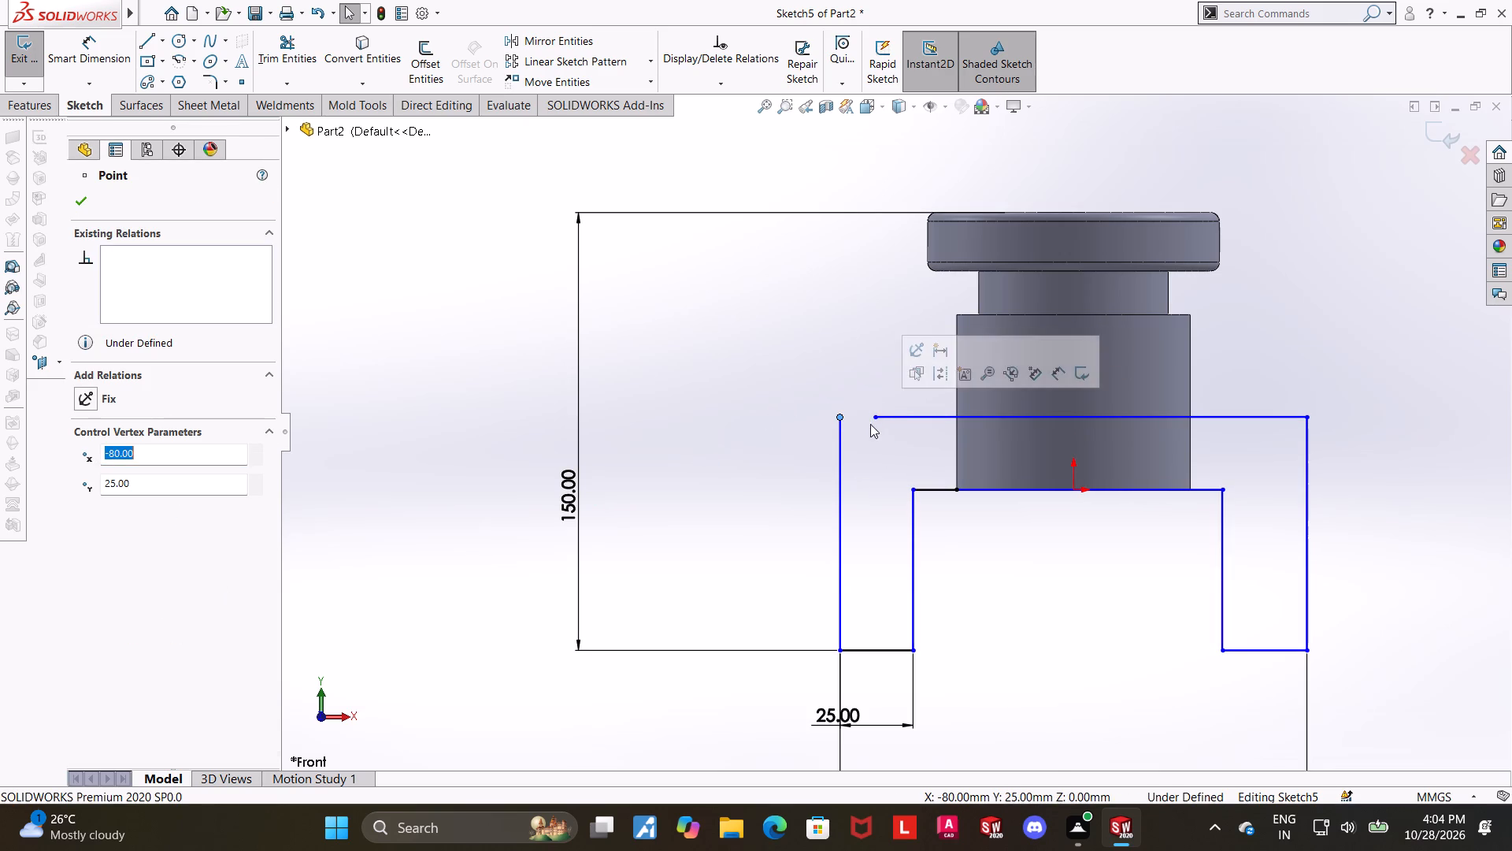
{"action": "left_click", "coordinate": [873, 422], "text": "ctrl"}
{"action": "left_click", "coordinate": [85, 549]}
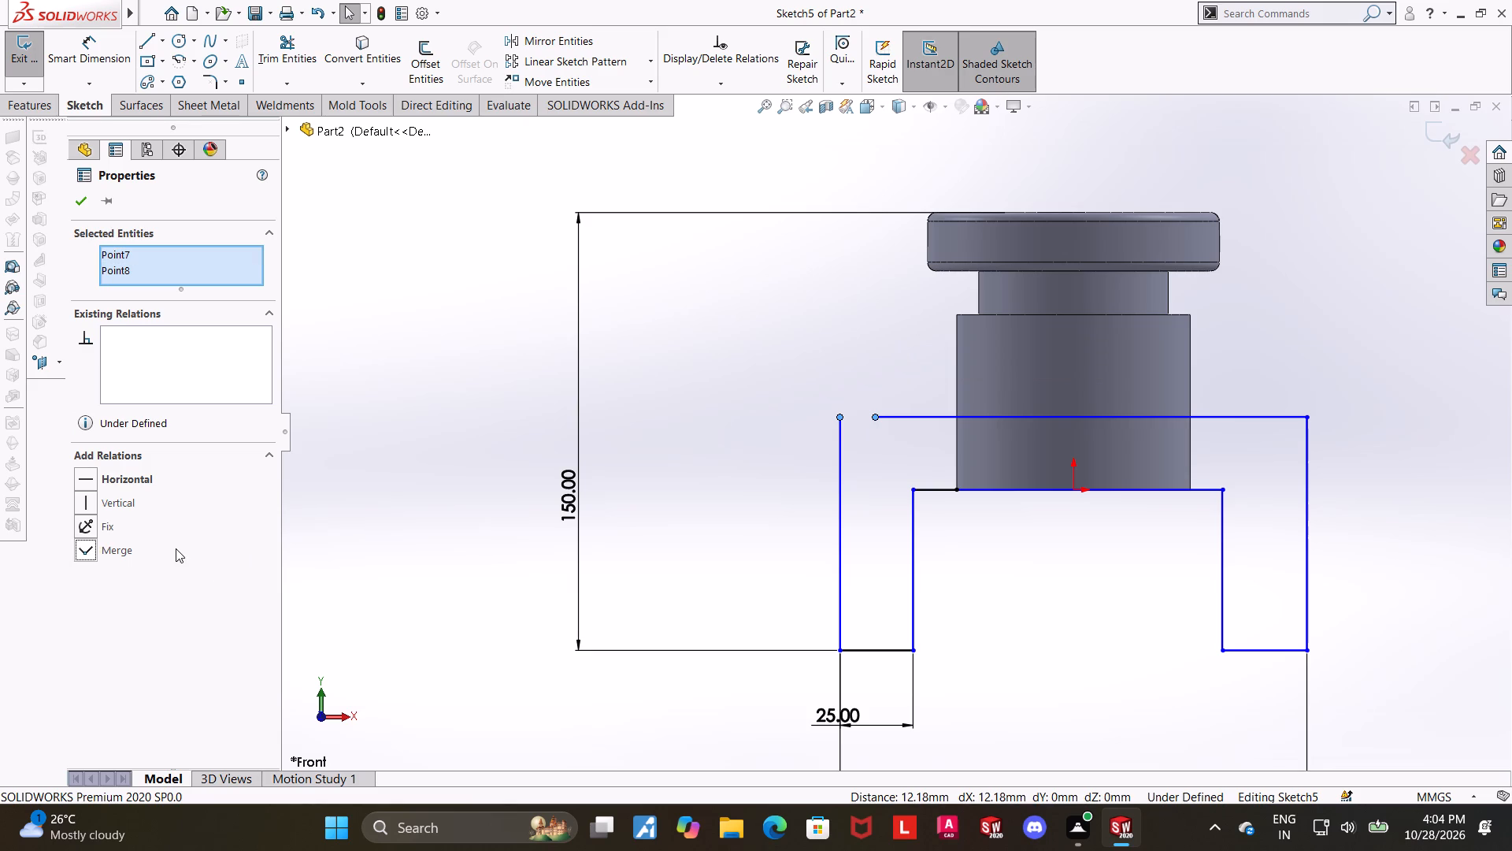
{"action": "scroll", "coordinate": [895, 629], "scroll_direction": "up", "scroll_amount": 5}
{"action": "key", "text": "Escape"}
{"action": "left_click_drag", "start_coordinate": [1360, 496], "coordinate": [1354, 481]}
{"action": "scroll", "coordinate": [1126, 414], "scroll_direction": "down", "scroll_amount": 3}
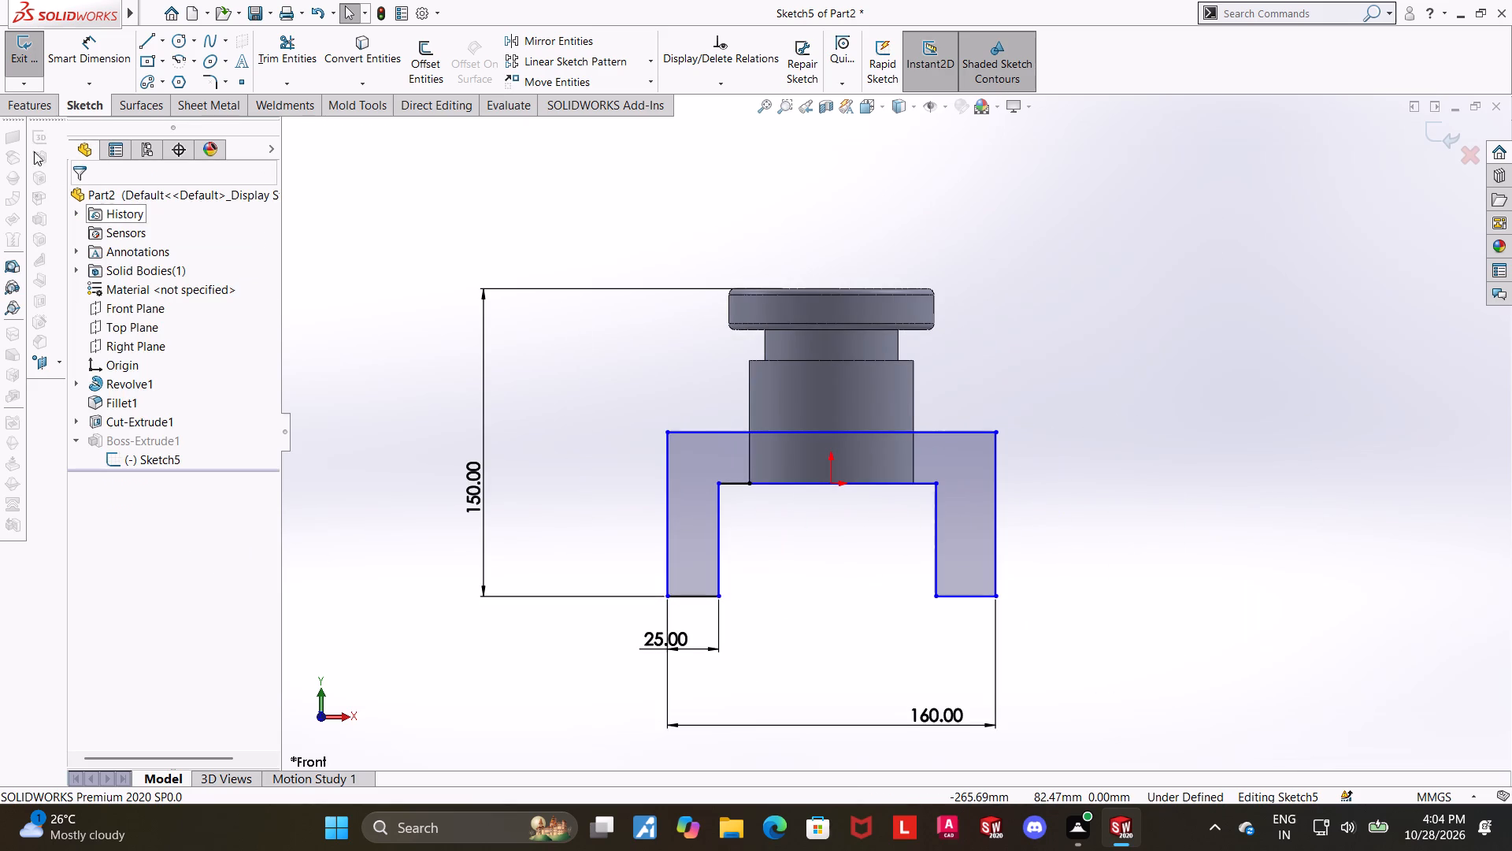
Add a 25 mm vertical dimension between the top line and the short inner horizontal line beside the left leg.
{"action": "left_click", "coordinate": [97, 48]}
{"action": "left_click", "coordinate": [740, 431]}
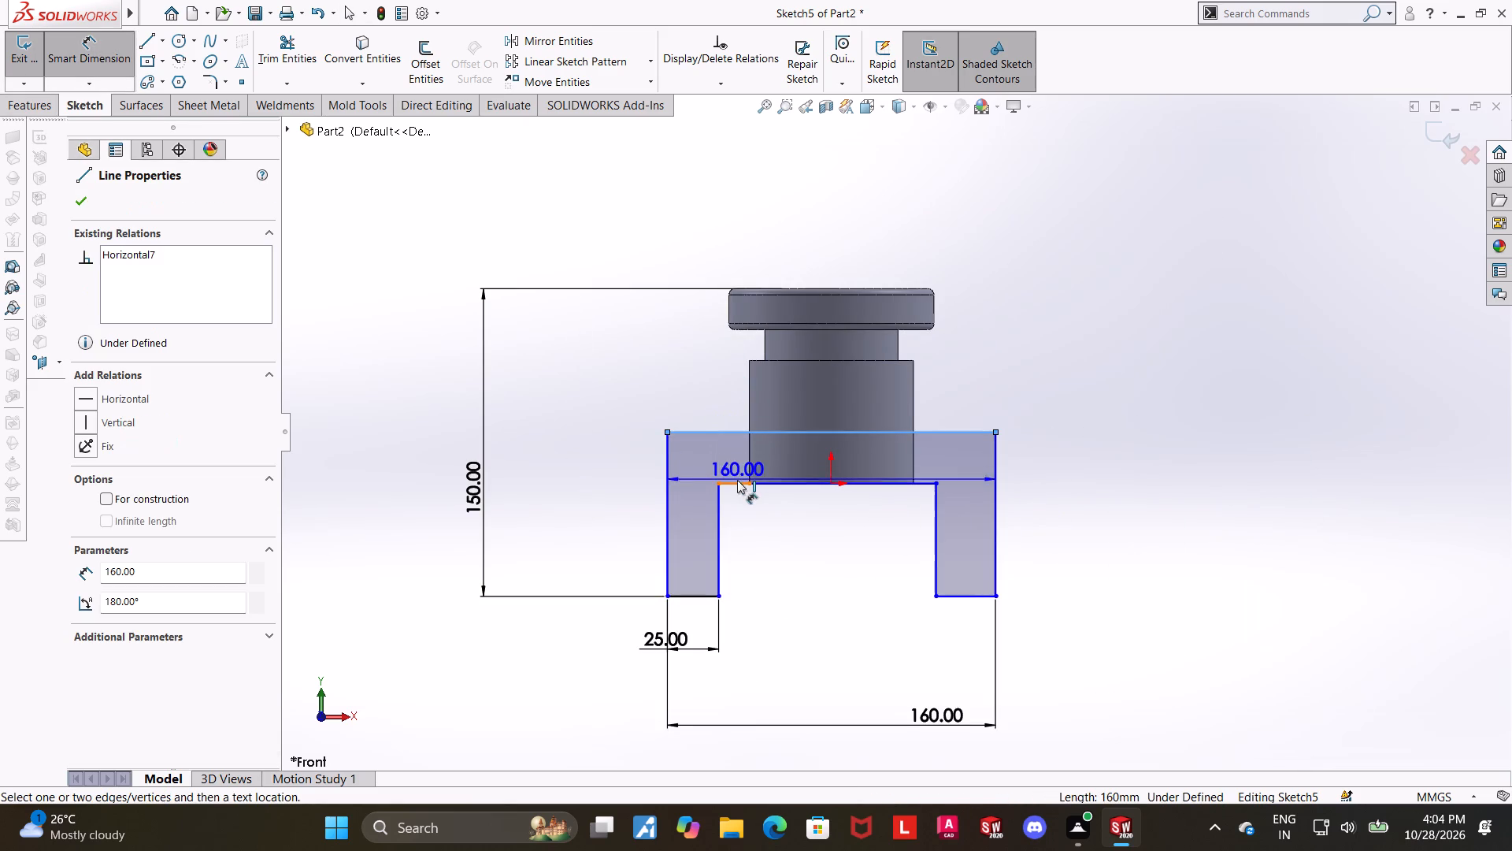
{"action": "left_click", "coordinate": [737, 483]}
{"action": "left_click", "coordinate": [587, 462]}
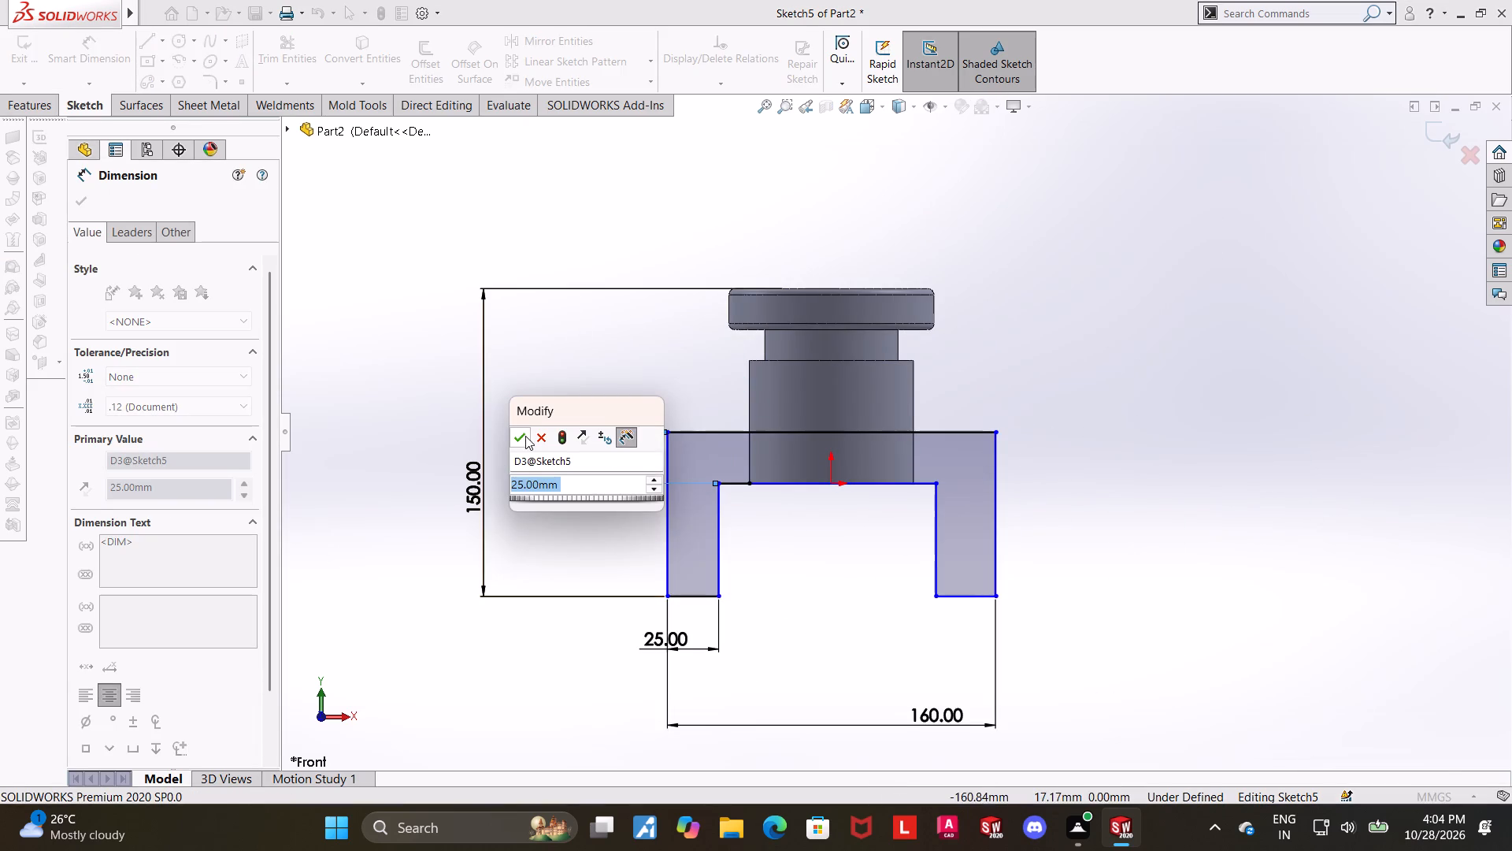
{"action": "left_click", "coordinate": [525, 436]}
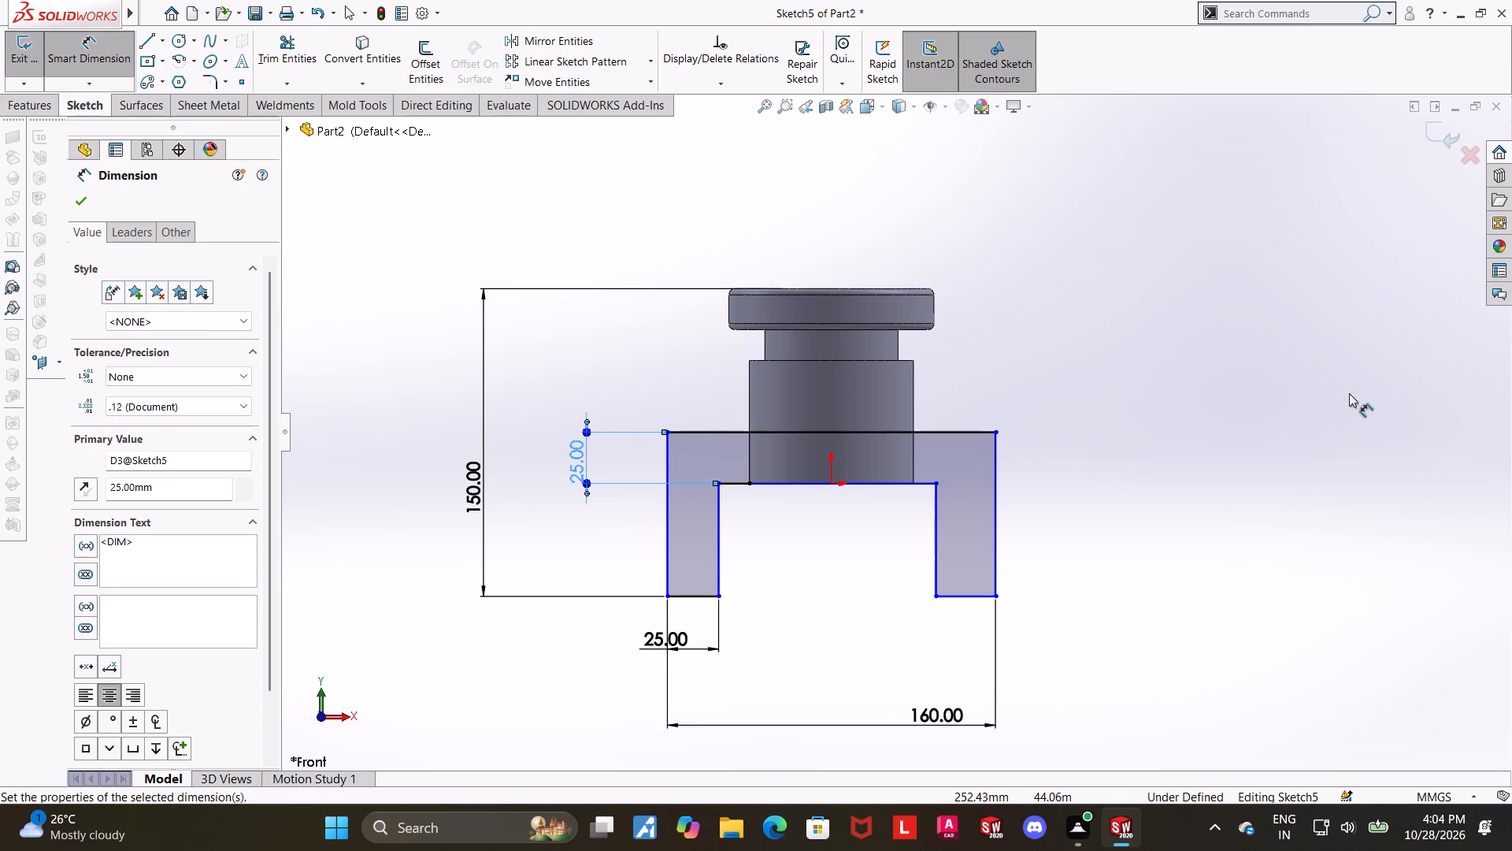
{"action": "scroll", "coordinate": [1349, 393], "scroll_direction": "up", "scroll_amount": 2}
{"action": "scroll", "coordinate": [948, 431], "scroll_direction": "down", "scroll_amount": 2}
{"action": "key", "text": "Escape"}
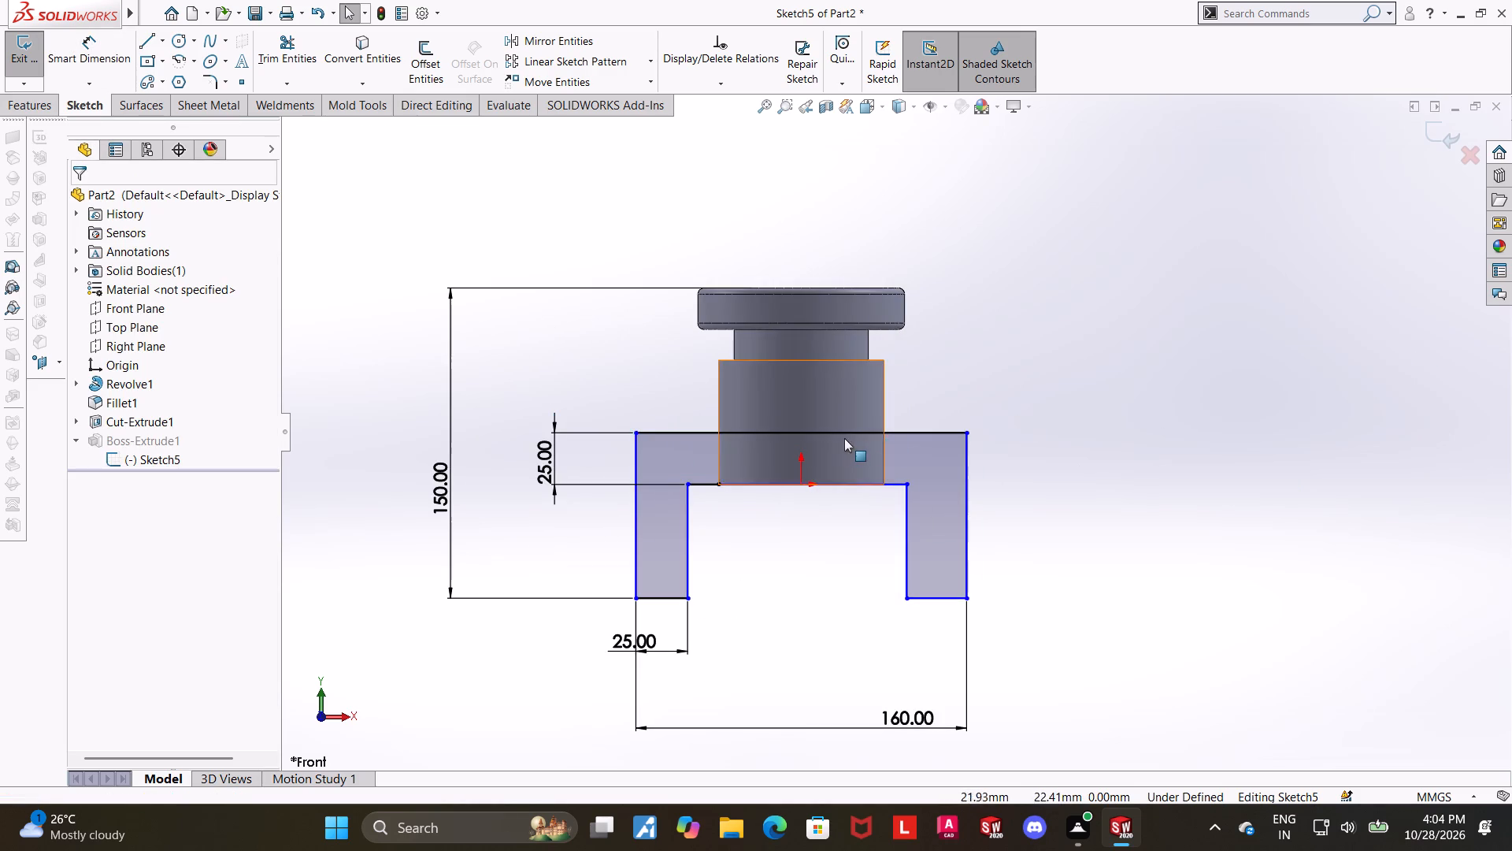
Add a vertical relation between the top line's midpoint and the origin.
{"action": "left_click", "coordinate": [799, 433]}
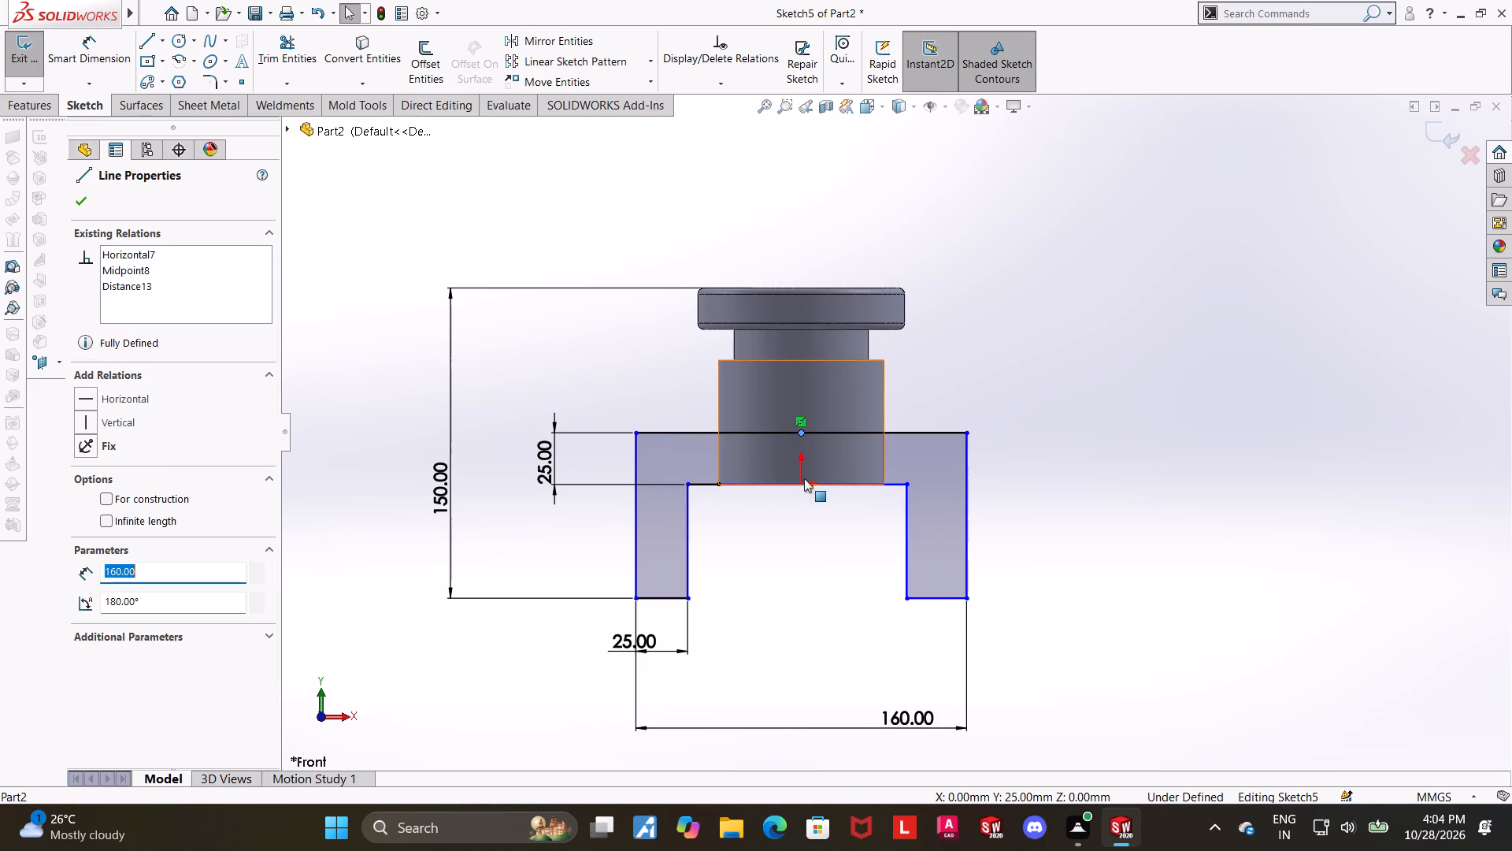
{"action": "left_click", "coordinate": [801, 481], "text": "ctrl"}
{"action": "left_click", "coordinate": [87, 502]}
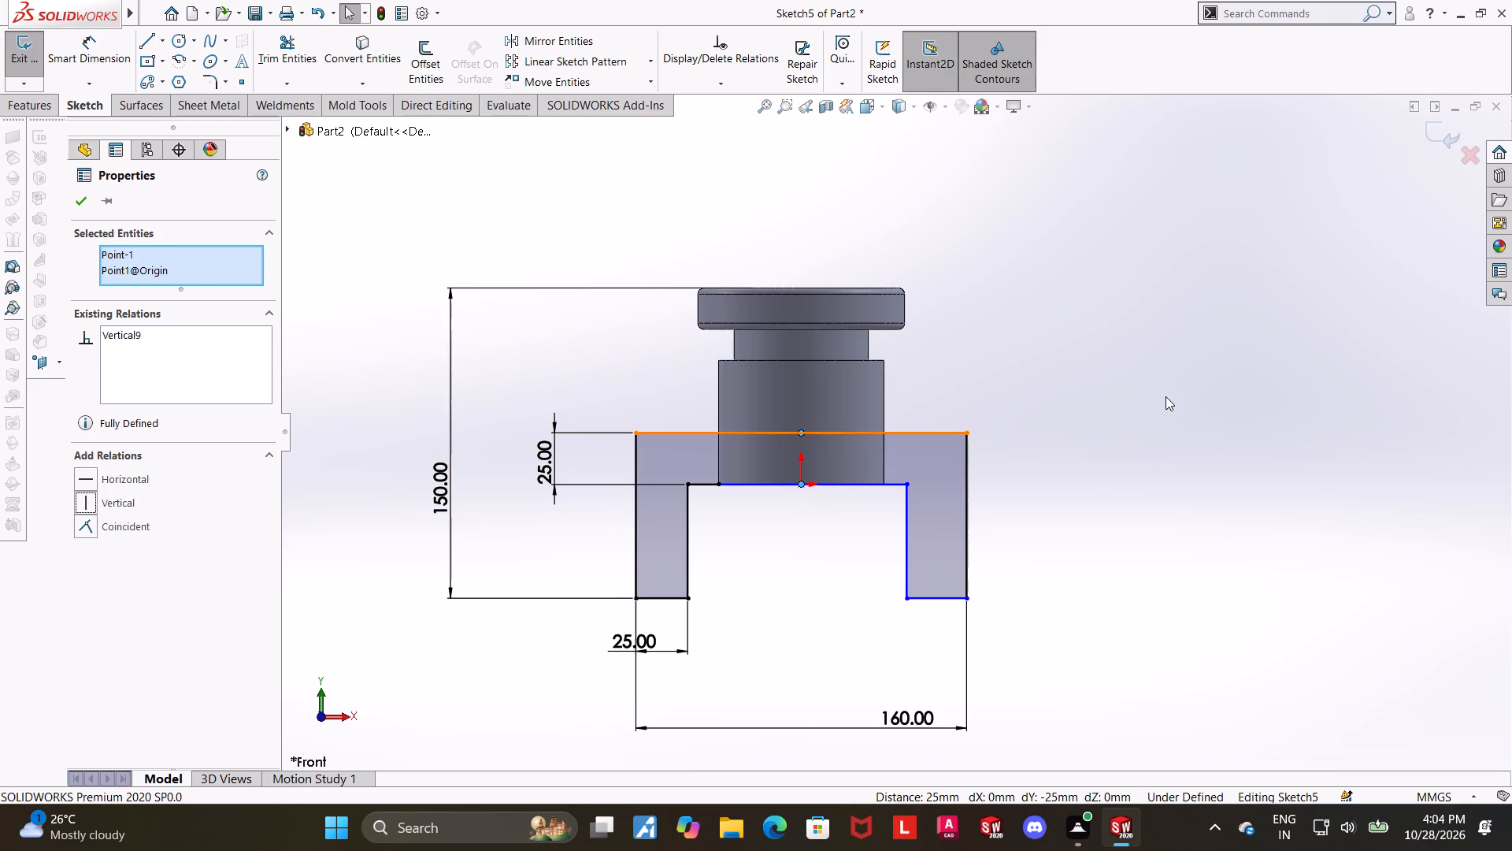
{"action": "left_click", "coordinate": [1165, 396]}
Trim away the short inner horizontal segment between the left leg and the cylinder's bottom corner.
{"action": "scroll", "coordinate": [790, 506], "scroll_direction": "down", "scroll_amount": 5}
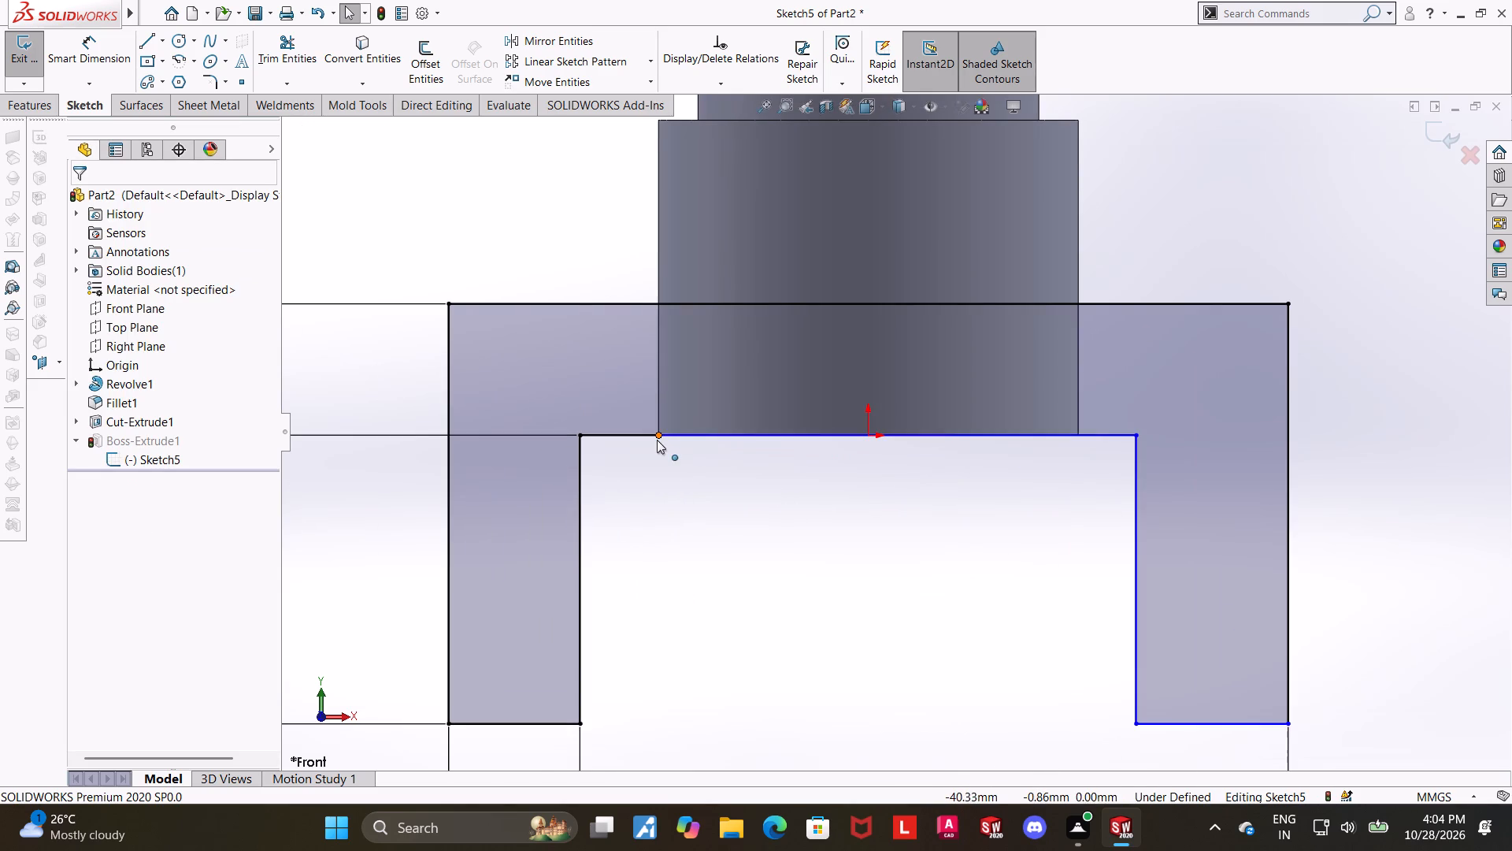
{"action": "left_click", "coordinate": [638, 435]}
{"action": "key", "text": "Escape"}
{"action": "key", "text": "Escape"}
{"action": "key", "text": "Escape"}
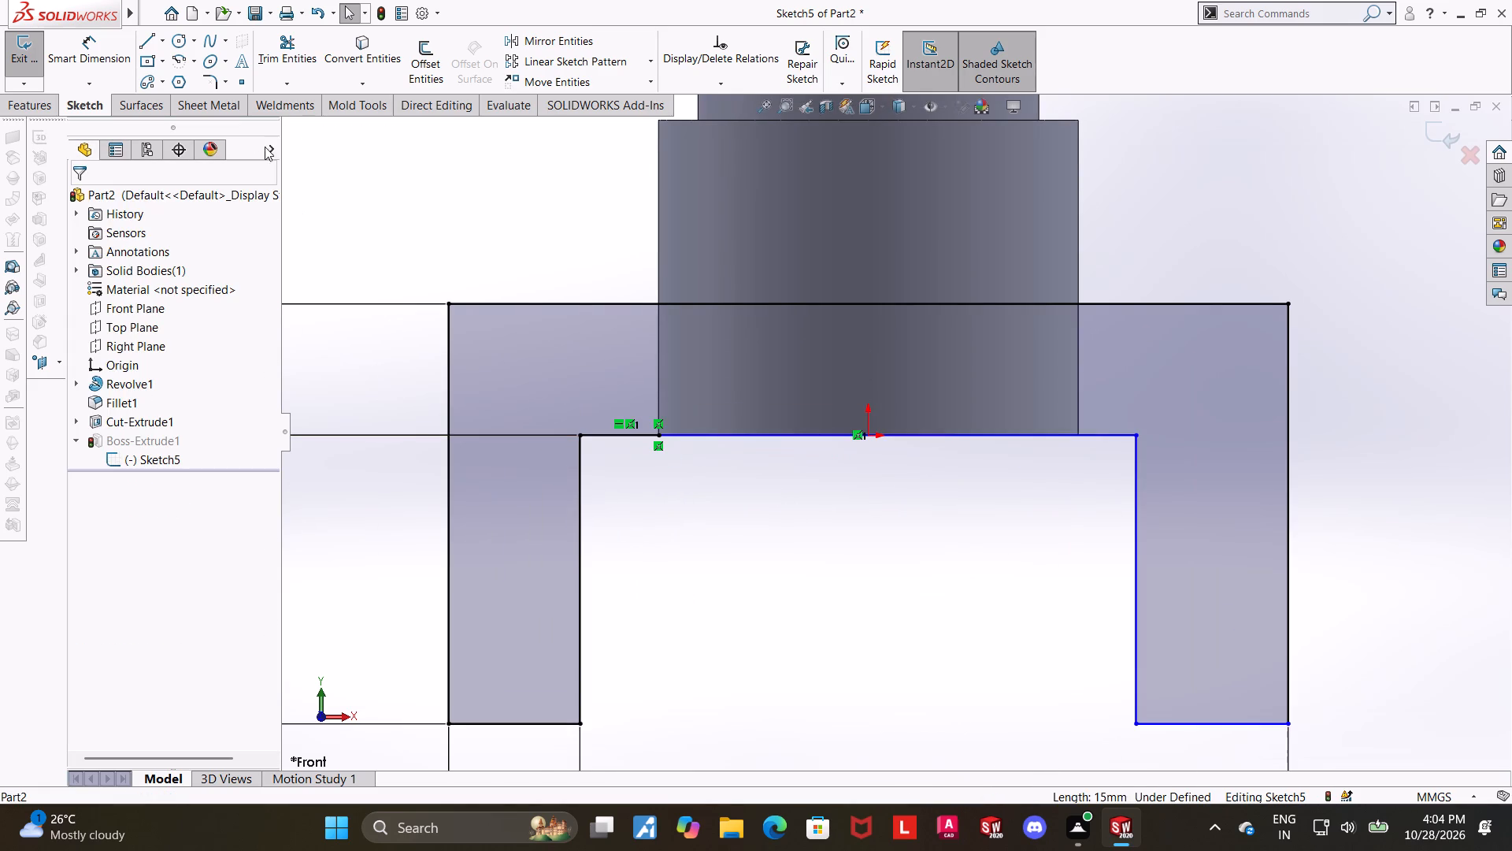
{"action": "left_click", "coordinate": [269, 44]}
{"action": "key", "text": "Escape"}
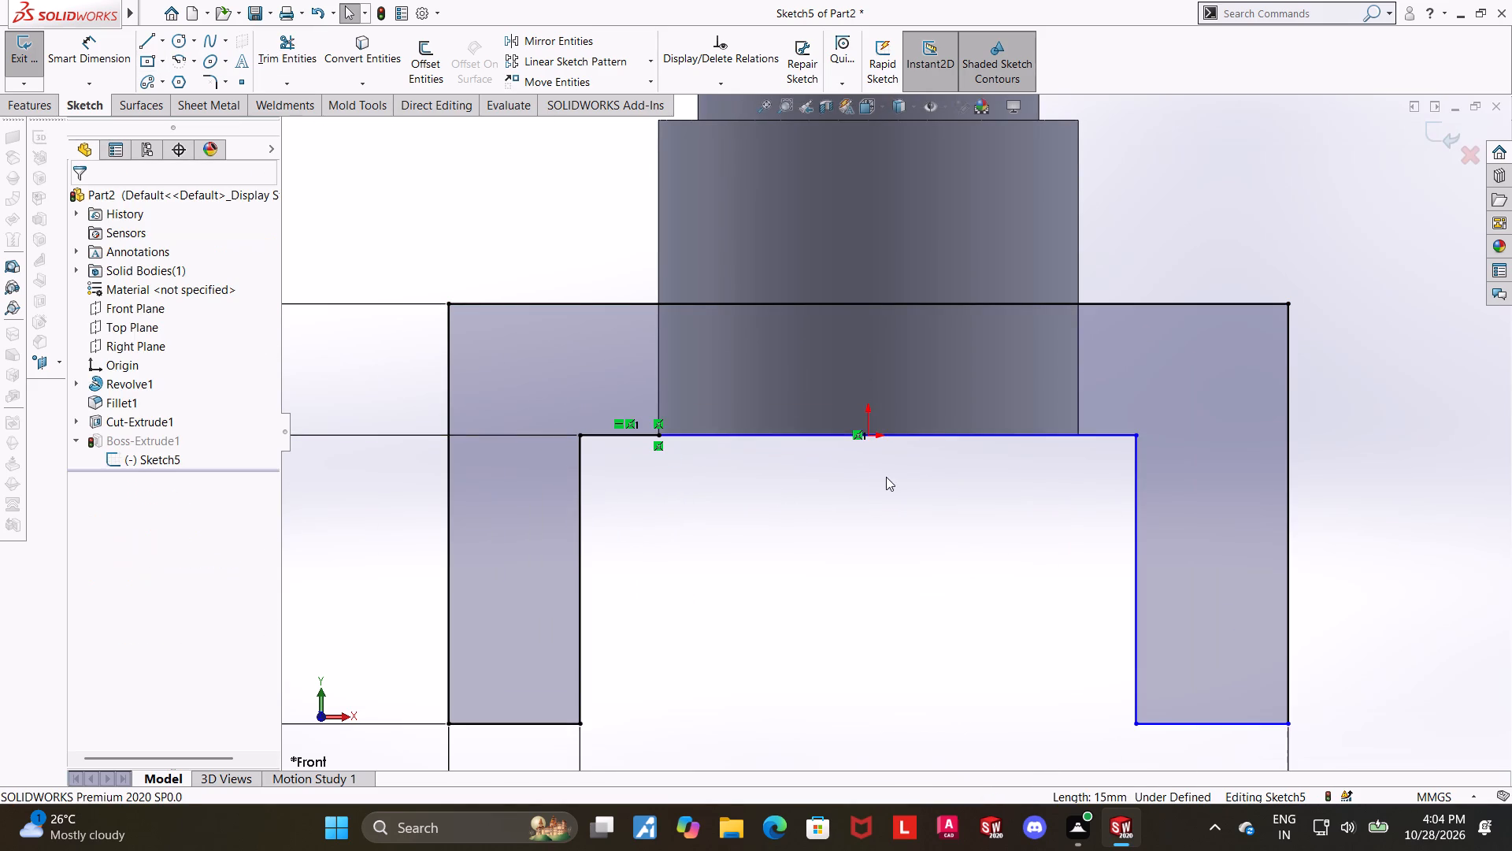
{"action": "key", "text": "Escape"}
{"action": "left_click", "coordinate": [289, 58]}
{"action": "left_click_drag", "start_coordinate": [602, 475], "coordinate": [612, 368]}
{"action": "key", "text": "Escape"}
{"action": "key", "text": "Escape"}
Delete both coincident relations at the inner horizontal line's free end and stretch that end toward the left leg.
{"action": "left_click_drag", "start_coordinate": [658, 437], "coordinate": [624, 436]}
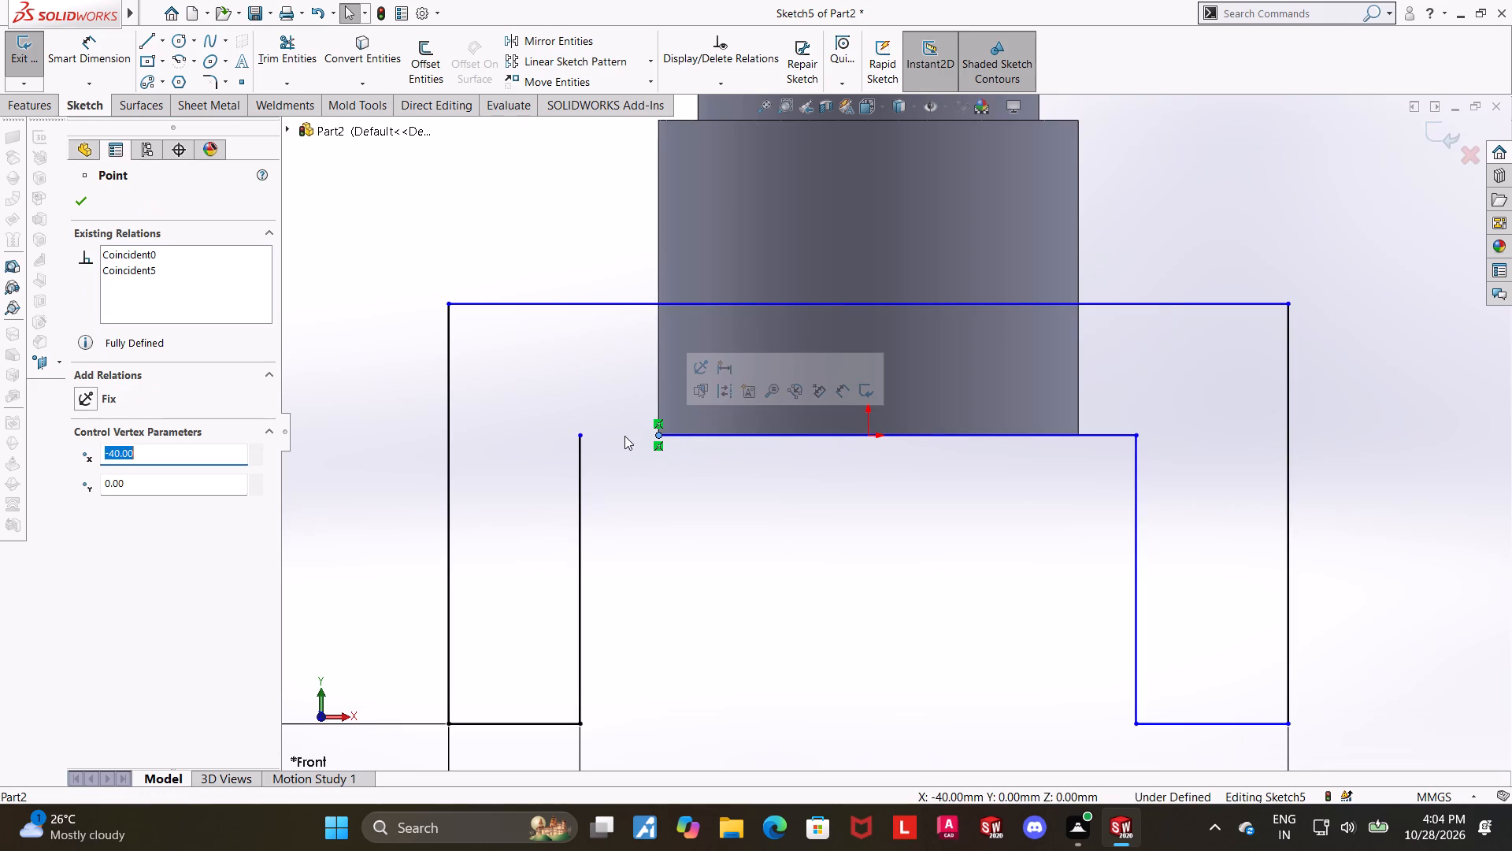
{"action": "right_click", "coordinate": [661, 448]}
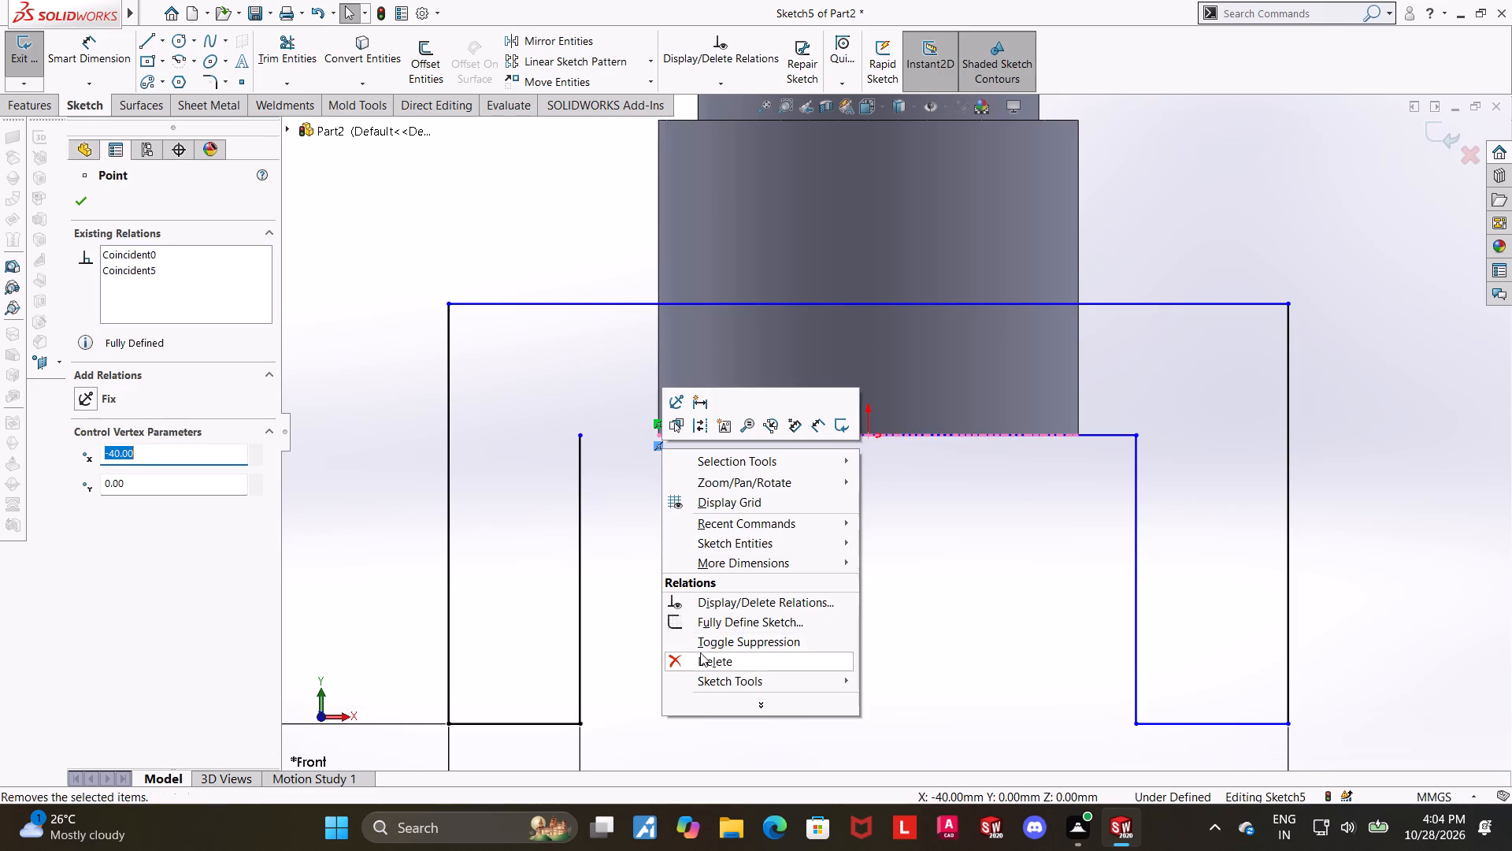
{"action": "left_click", "coordinate": [700, 652]}
{"action": "left_click_drag", "start_coordinate": [658, 437], "coordinate": [605, 433]}
{"action": "right_click", "coordinate": [656, 448]}
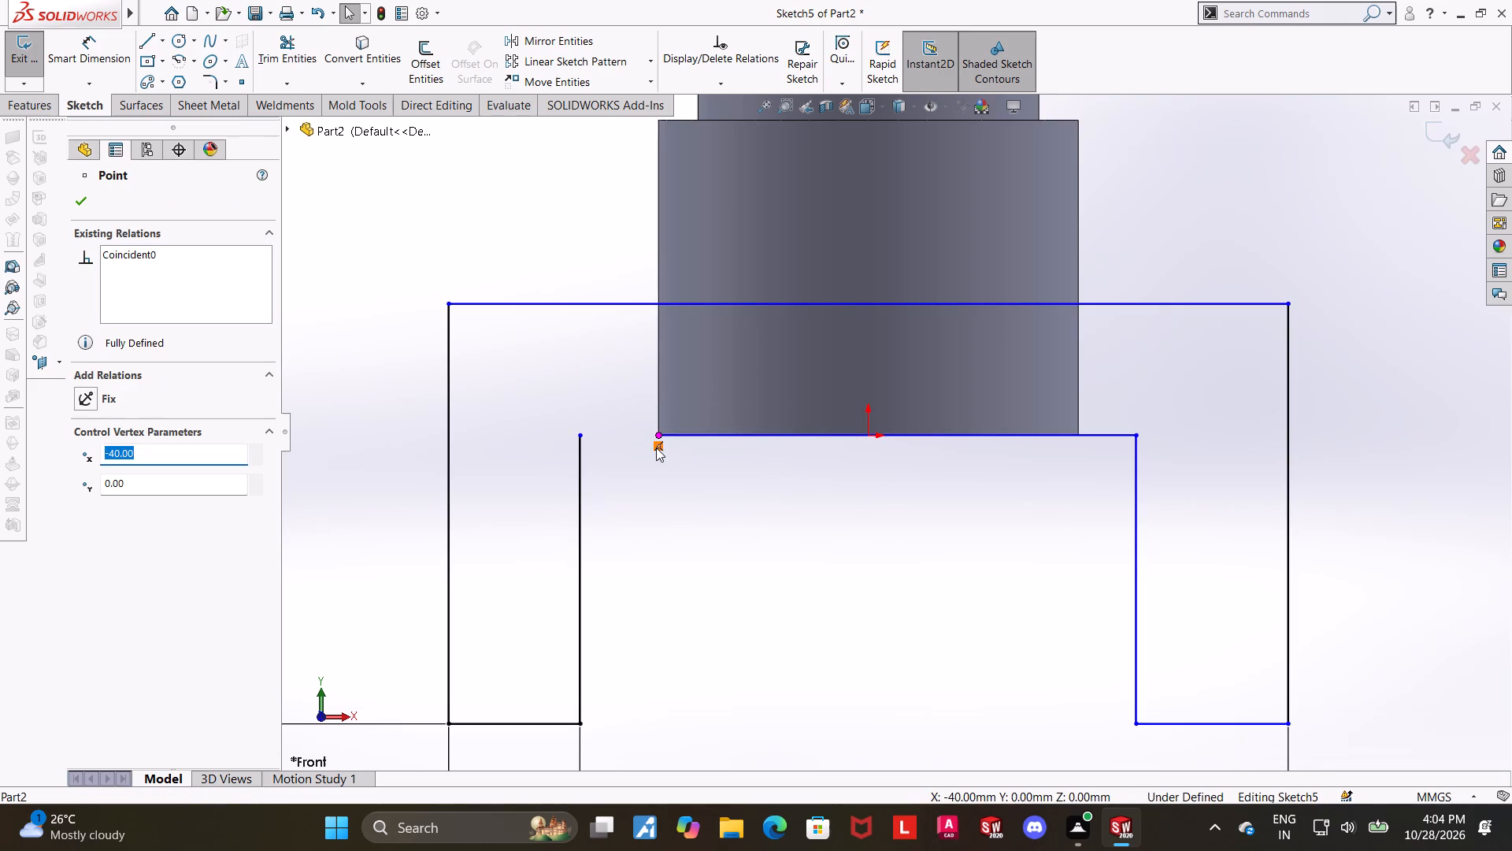
{"action": "left_click", "coordinate": [692, 656]}
{"action": "left_click", "coordinate": [697, 555]}
{"action": "left_click_drag", "start_coordinate": [654, 437], "coordinate": [645, 437]}
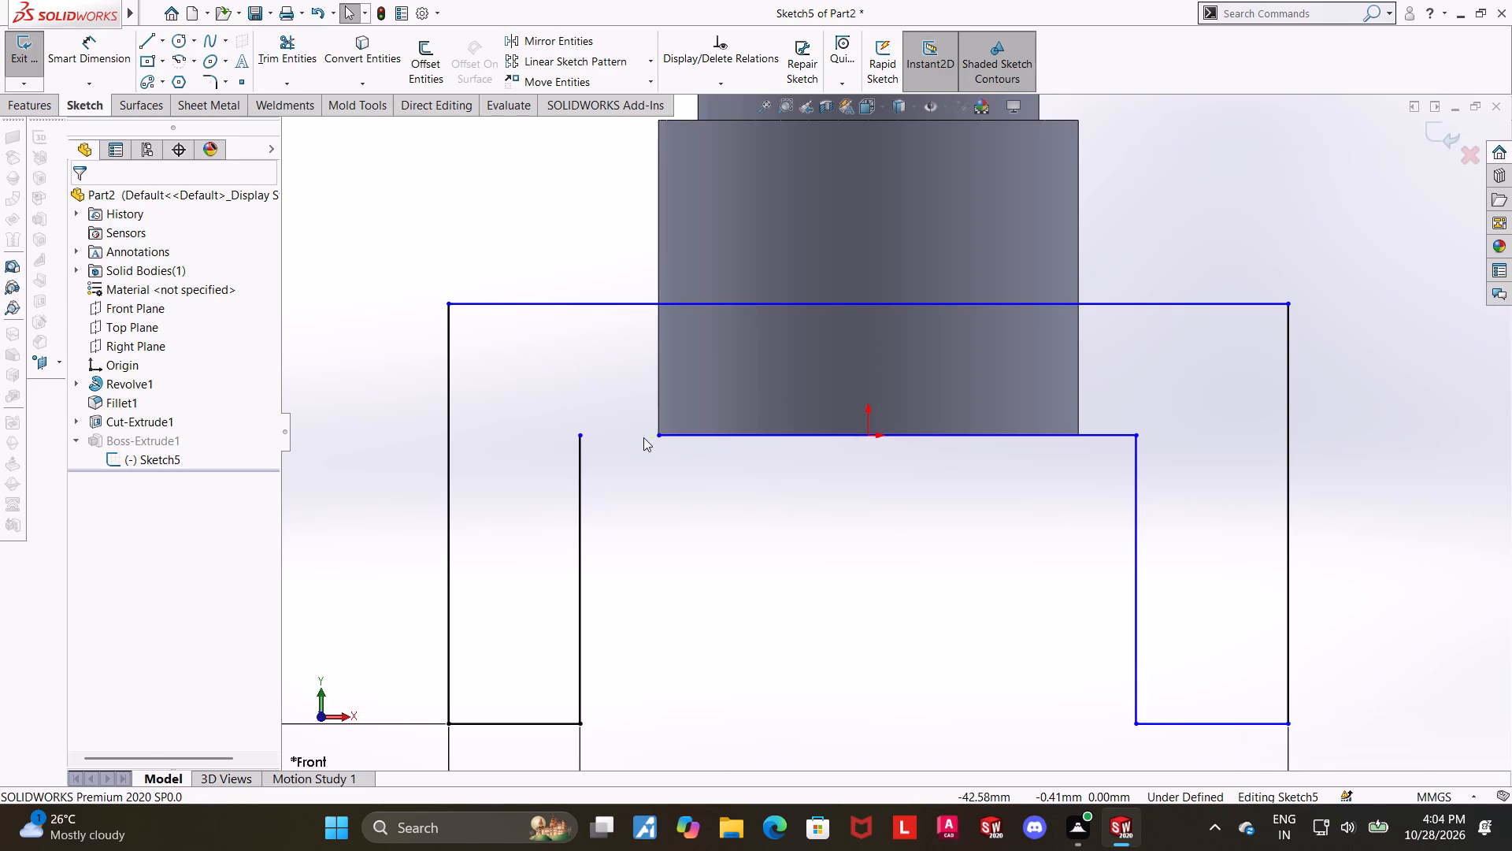
{"action": "left_click_drag", "start_coordinate": [657, 435], "coordinate": [625, 433]}
{"action": "left_click", "coordinate": [634, 476]}
Merge the inner horizontal line's free end with the upper endpoint of the left leg's inner vertical line.
{"action": "left_click", "coordinate": [583, 434]}
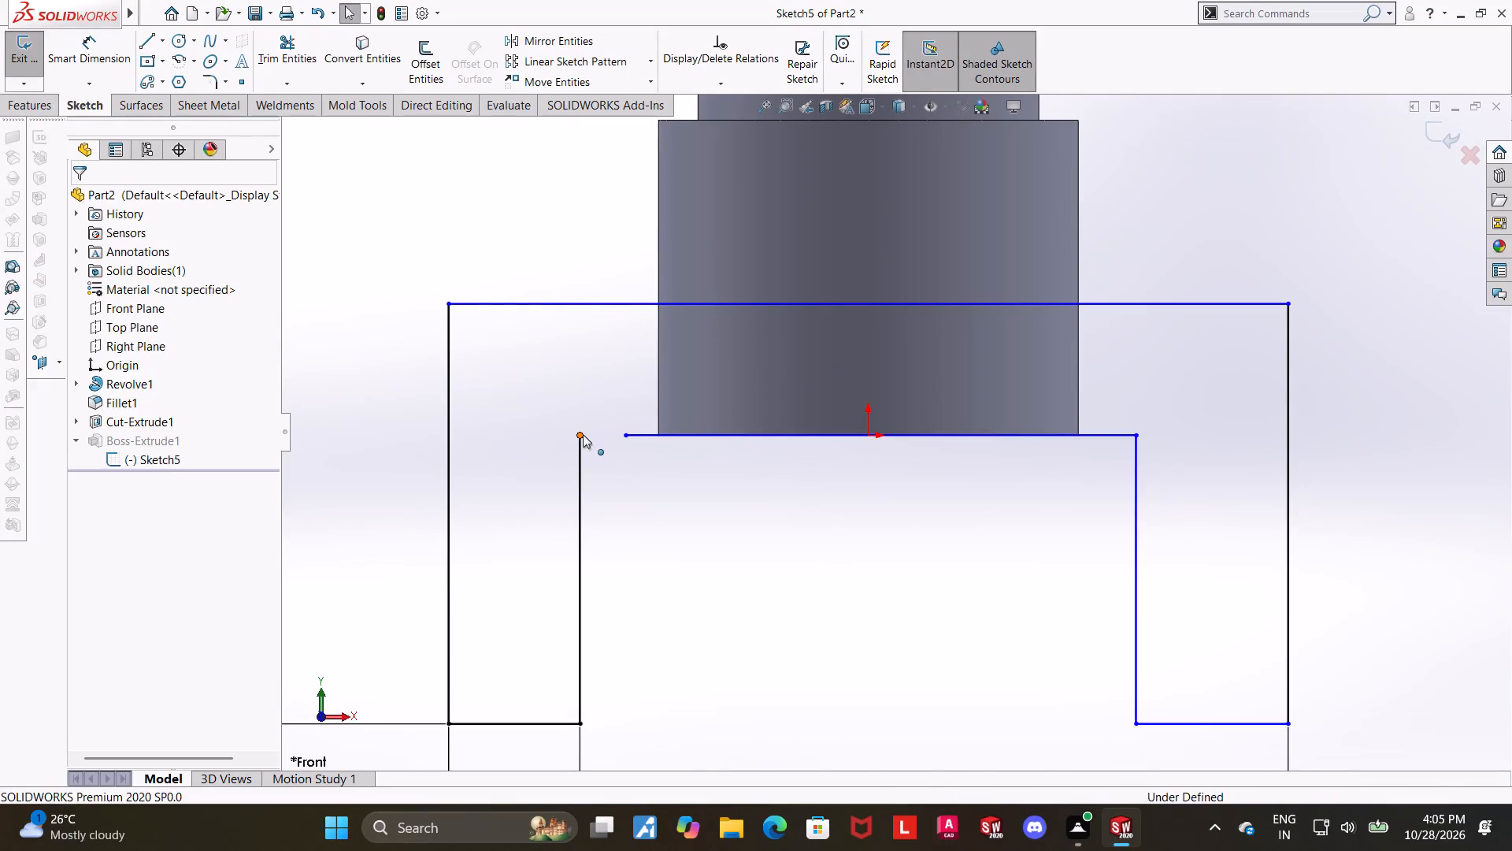
{"action": "left_click", "coordinate": [621, 432], "text": "ctrl"}
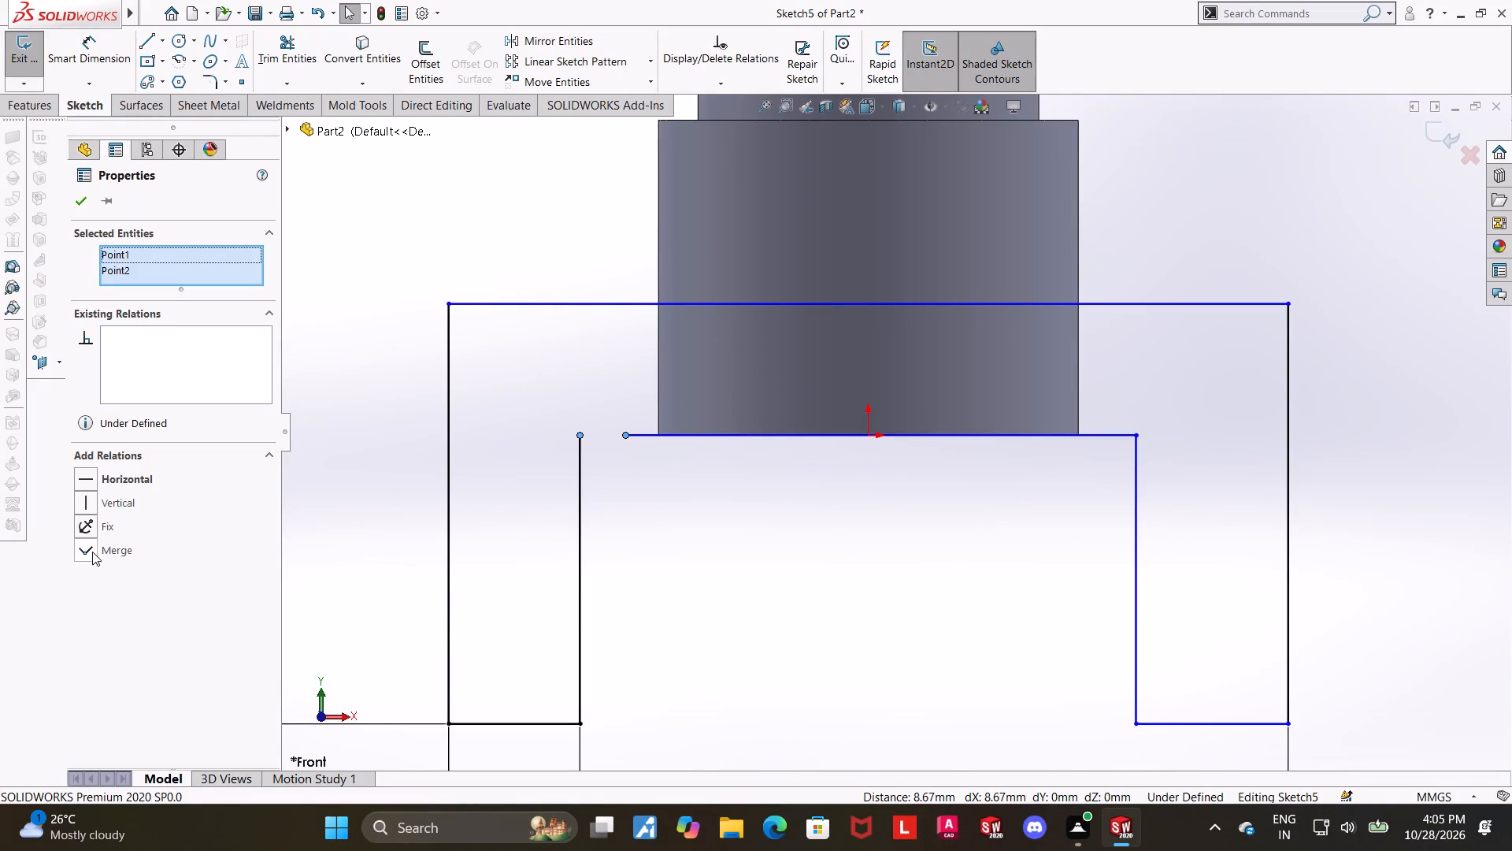
{"action": "left_click", "coordinate": [81, 549]}
{"action": "key", "text": "Escape"}
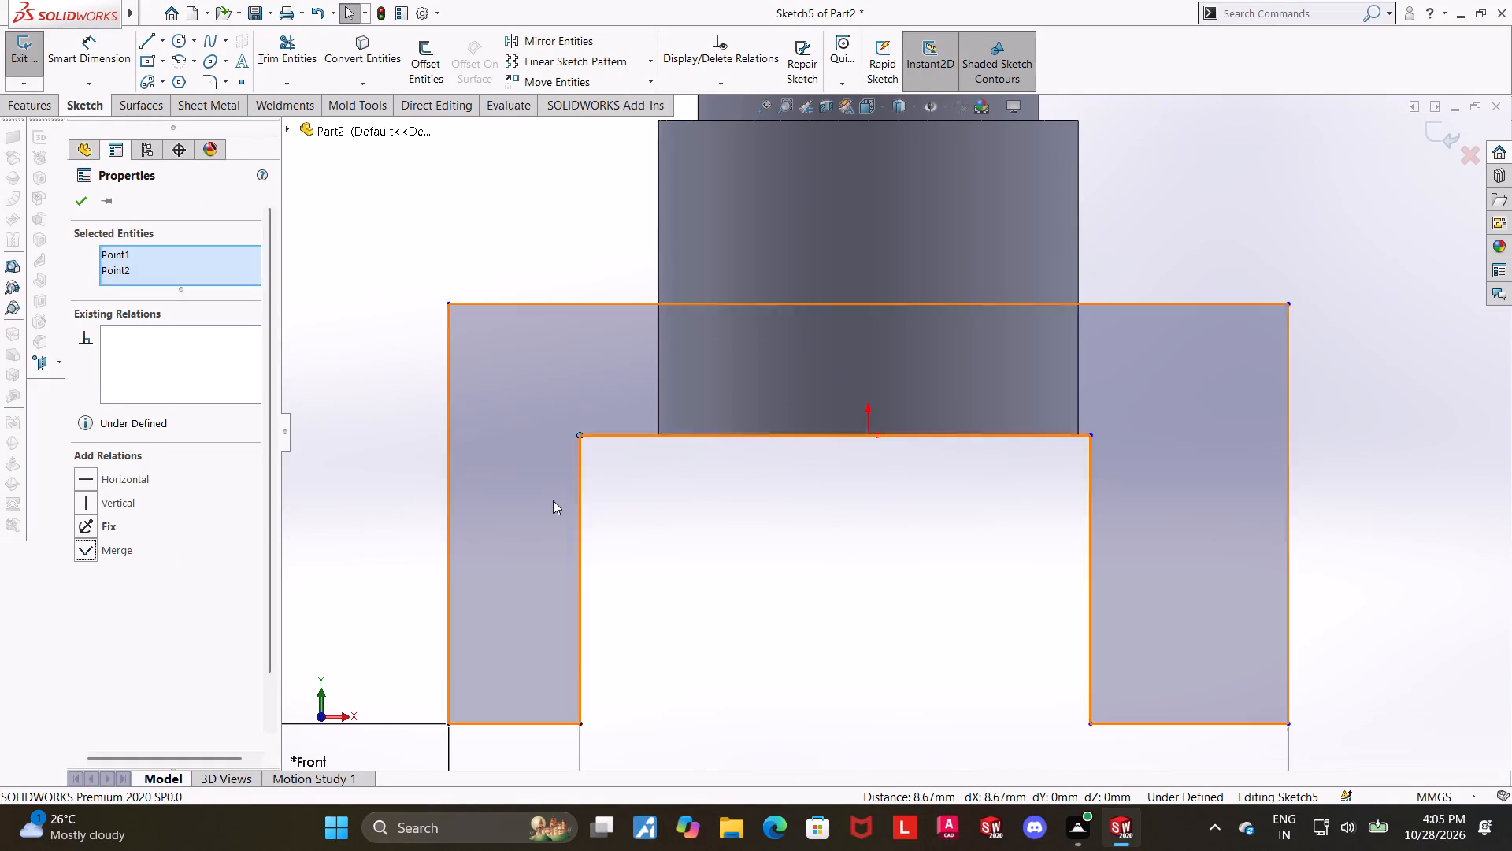
{"action": "scroll", "coordinate": [553, 500], "scroll_direction": "up", "scroll_amount": 4}
{"action": "left_click", "coordinate": [1244, 512]}
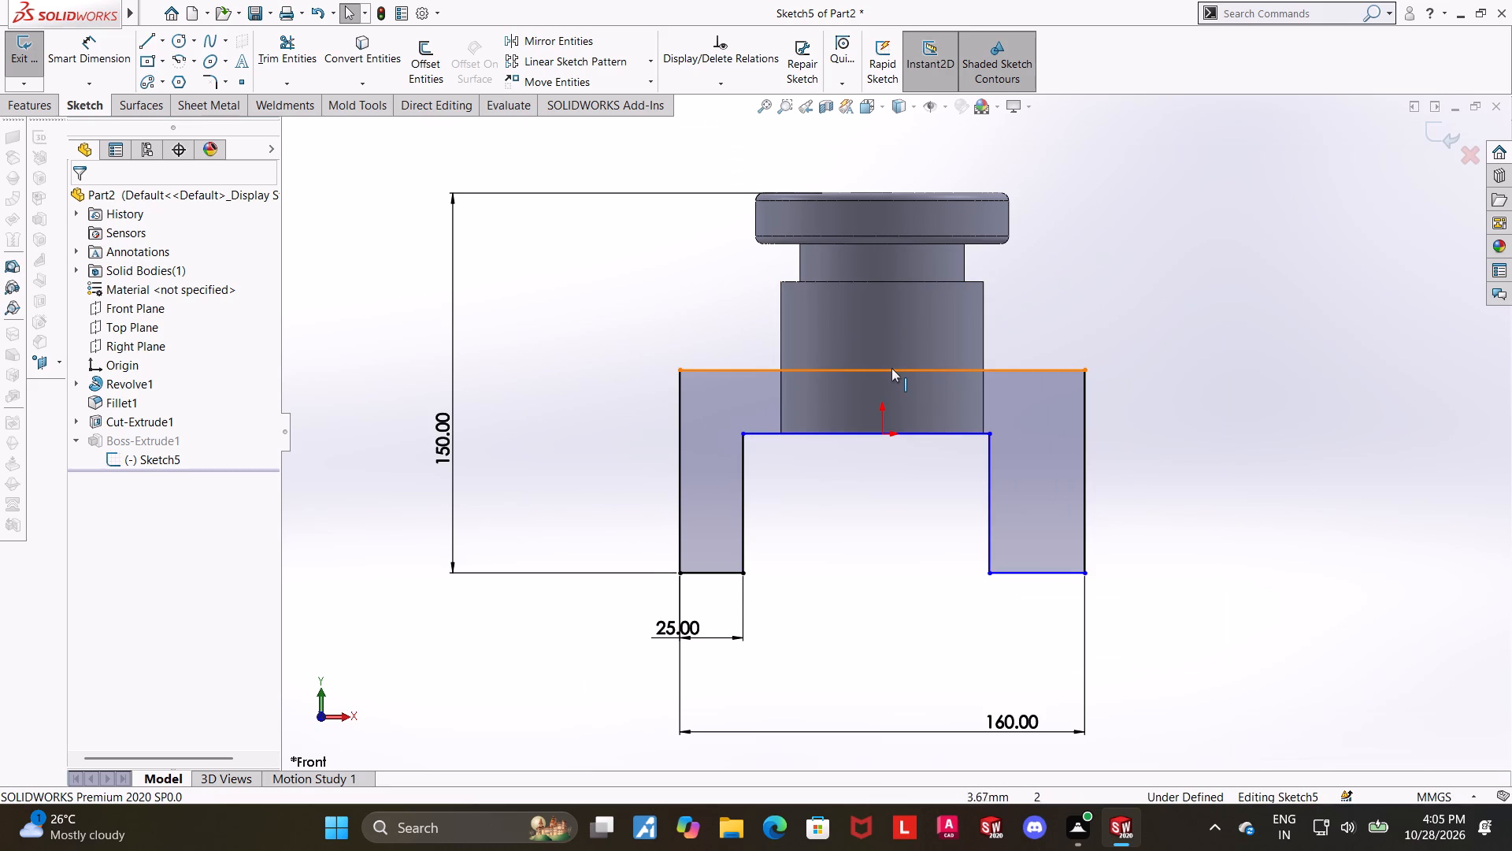
Move the inner horizontal line about 16 mm below the origin and add a vertical relation between its midpoint and the origin.
{"action": "left_click", "coordinate": [881, 368]}
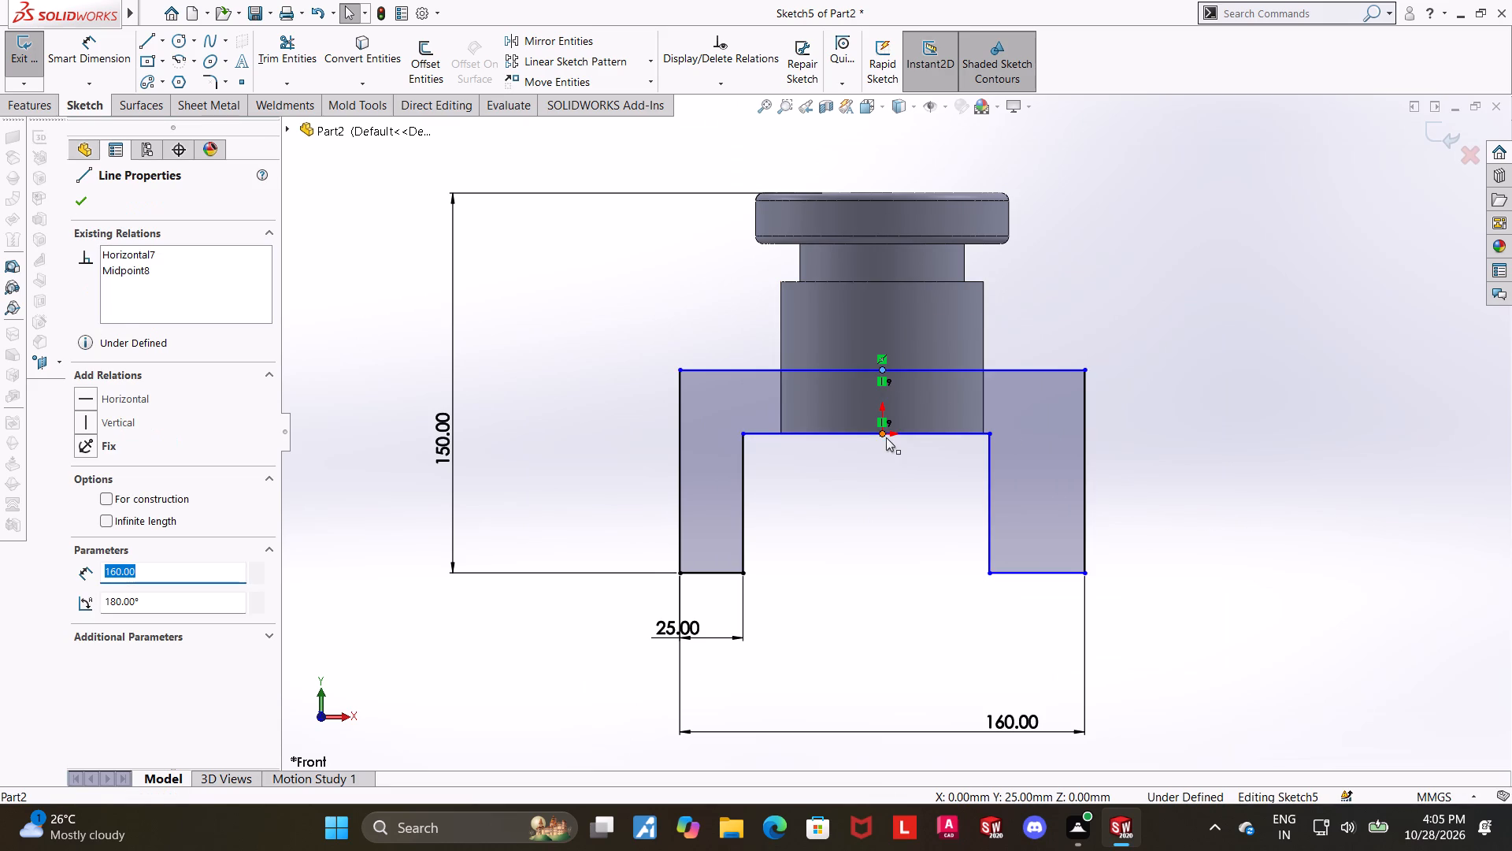
{"action": "left_click", "coordinate": [895, 483]}
{"action": "left_click_drag", "start_coordinate": [913, 434], "coordinate": [1028, 434]}
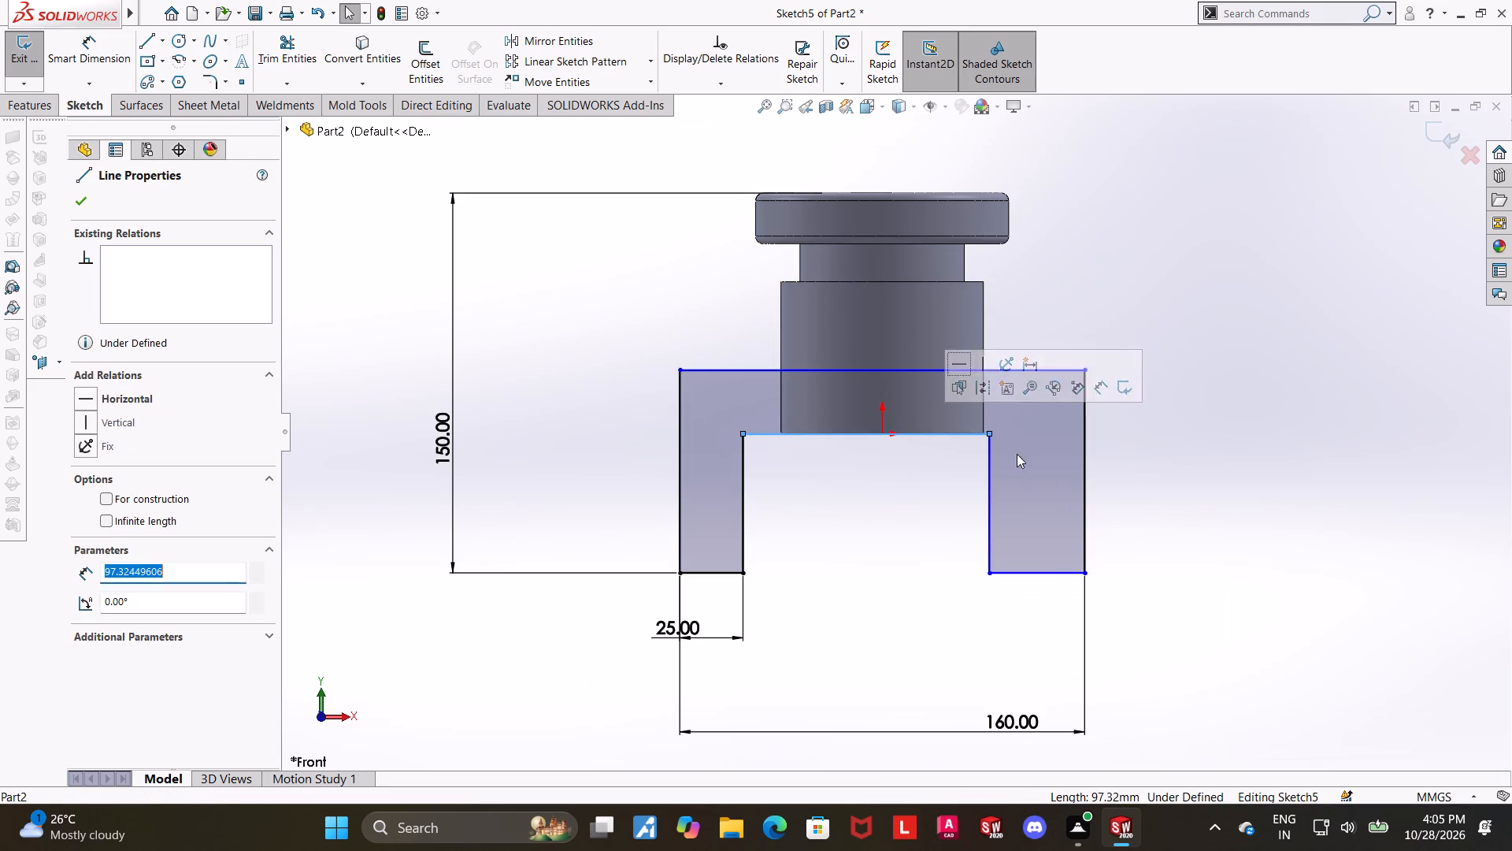
{"action": "left_click", "coordinate": [1316, 544]}
{"action": "left_click_drag", "start_coordinate": [943, 434], "coordinate": [939, 475]}
{"action": "left_click", "coordinate": [915, 545]}
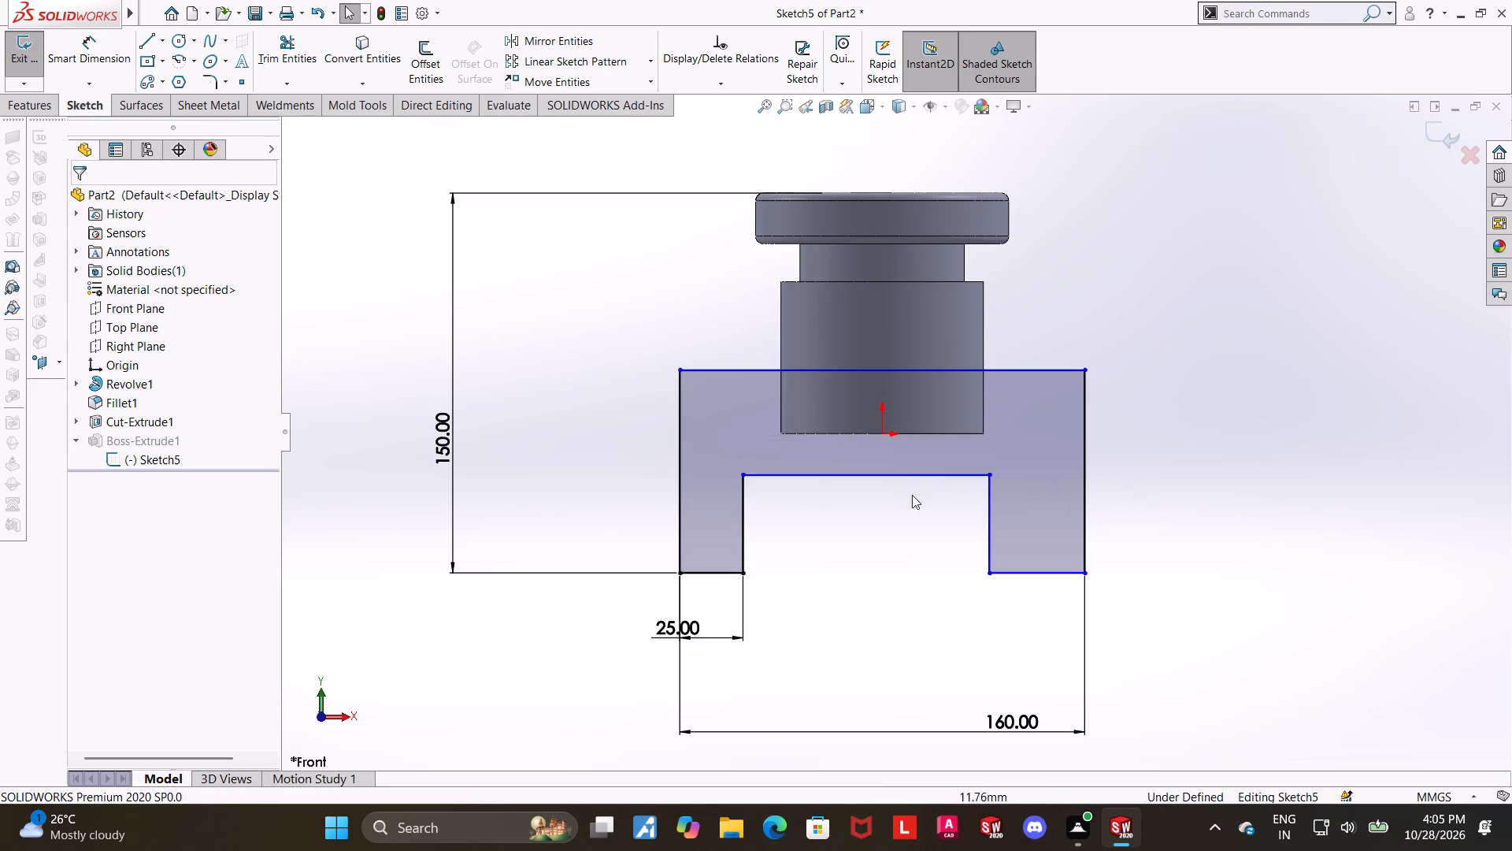
{"action": "left_click", "coordinate": [906, 478]}
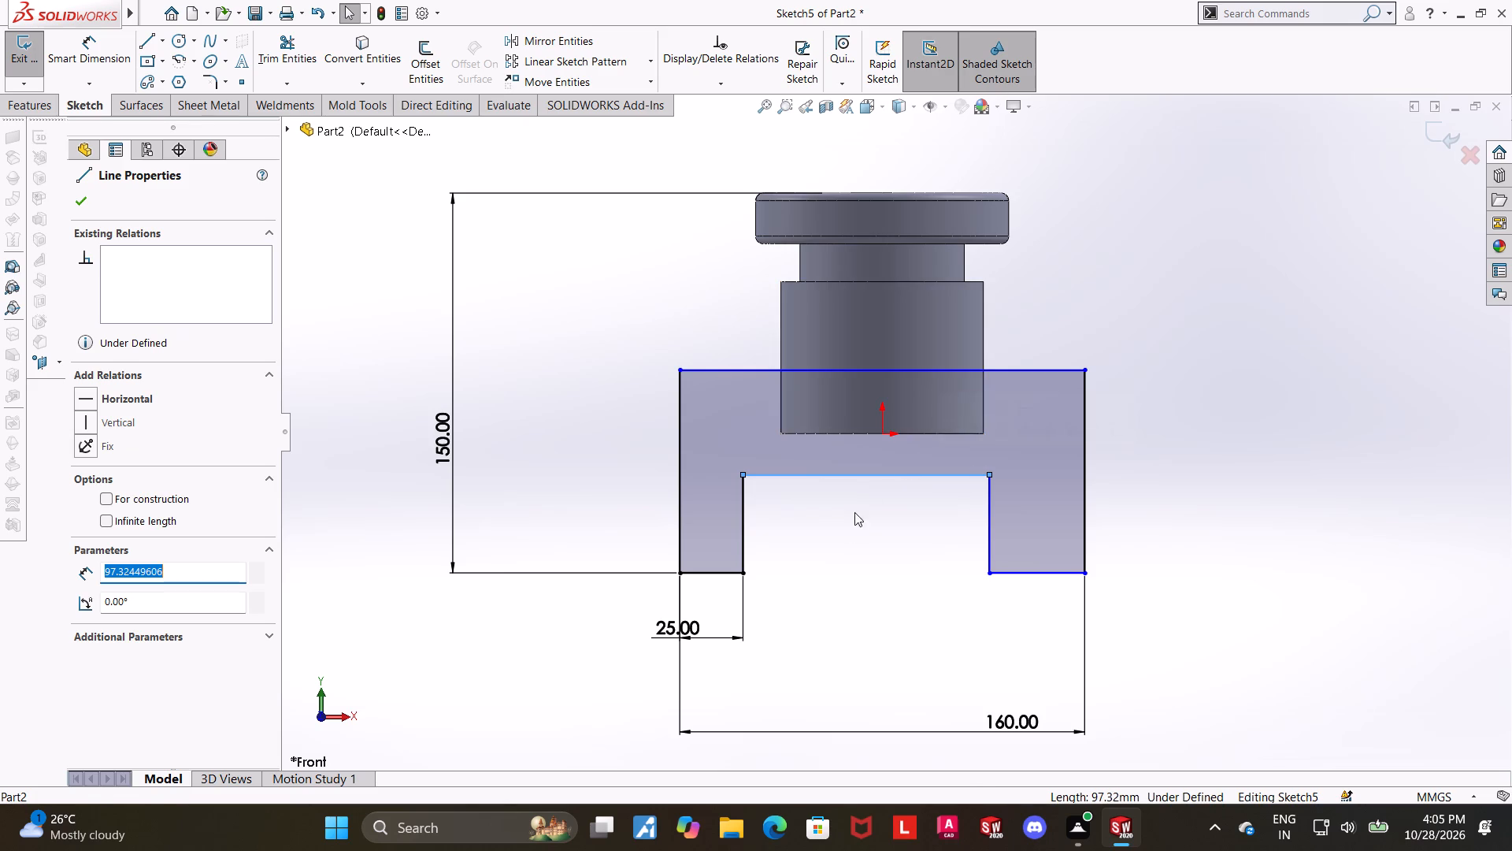
{"action": "left_click", "coordinate": [851, 527]}
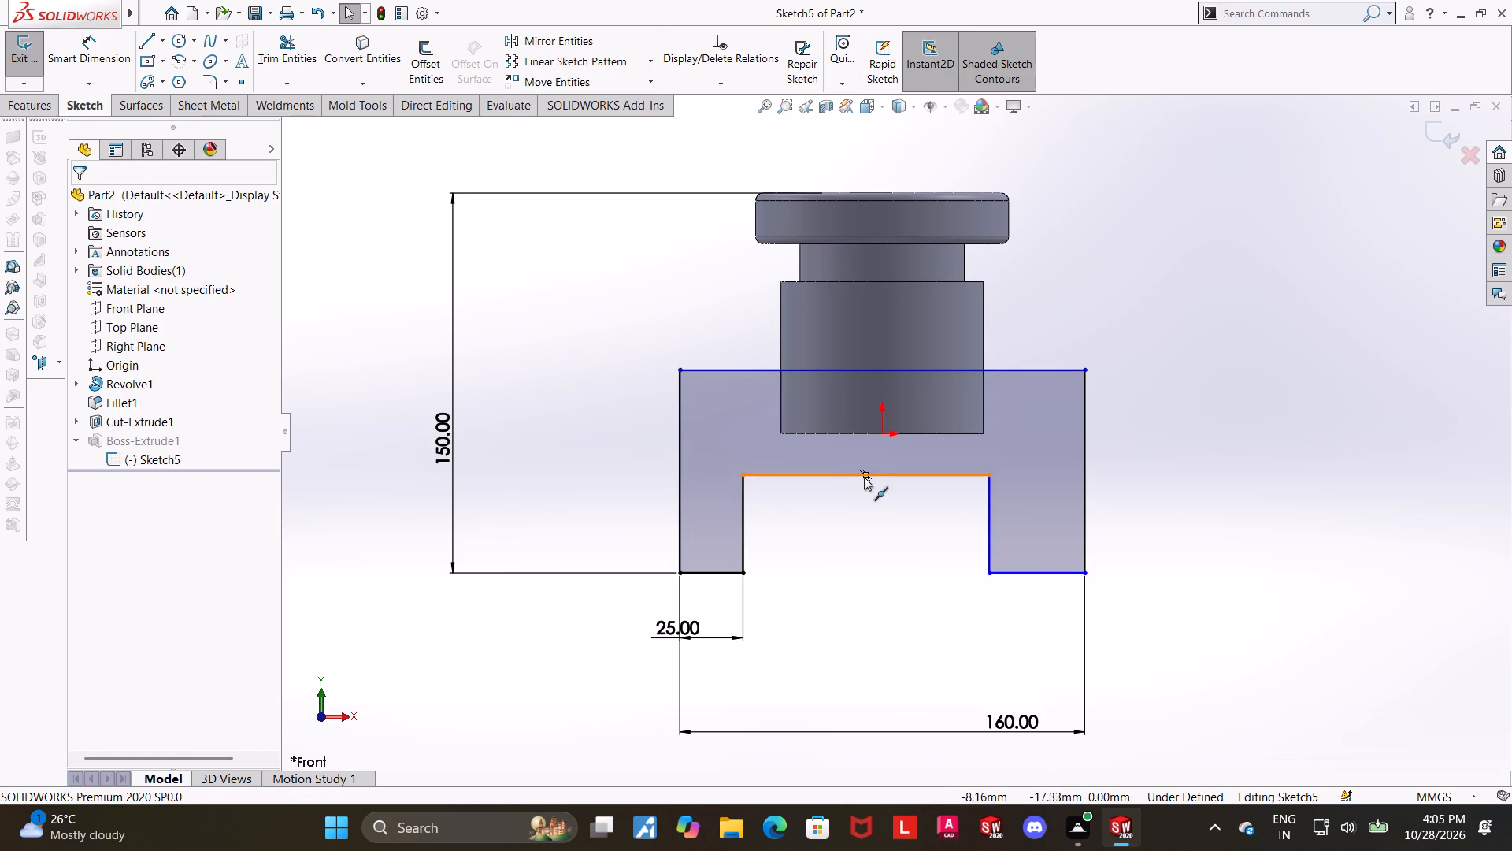
{"action": "left_click", "coordinate": [864, 477]}
{"action": "left_click", "coordinate": [884, 437], "text": "ctrl"}
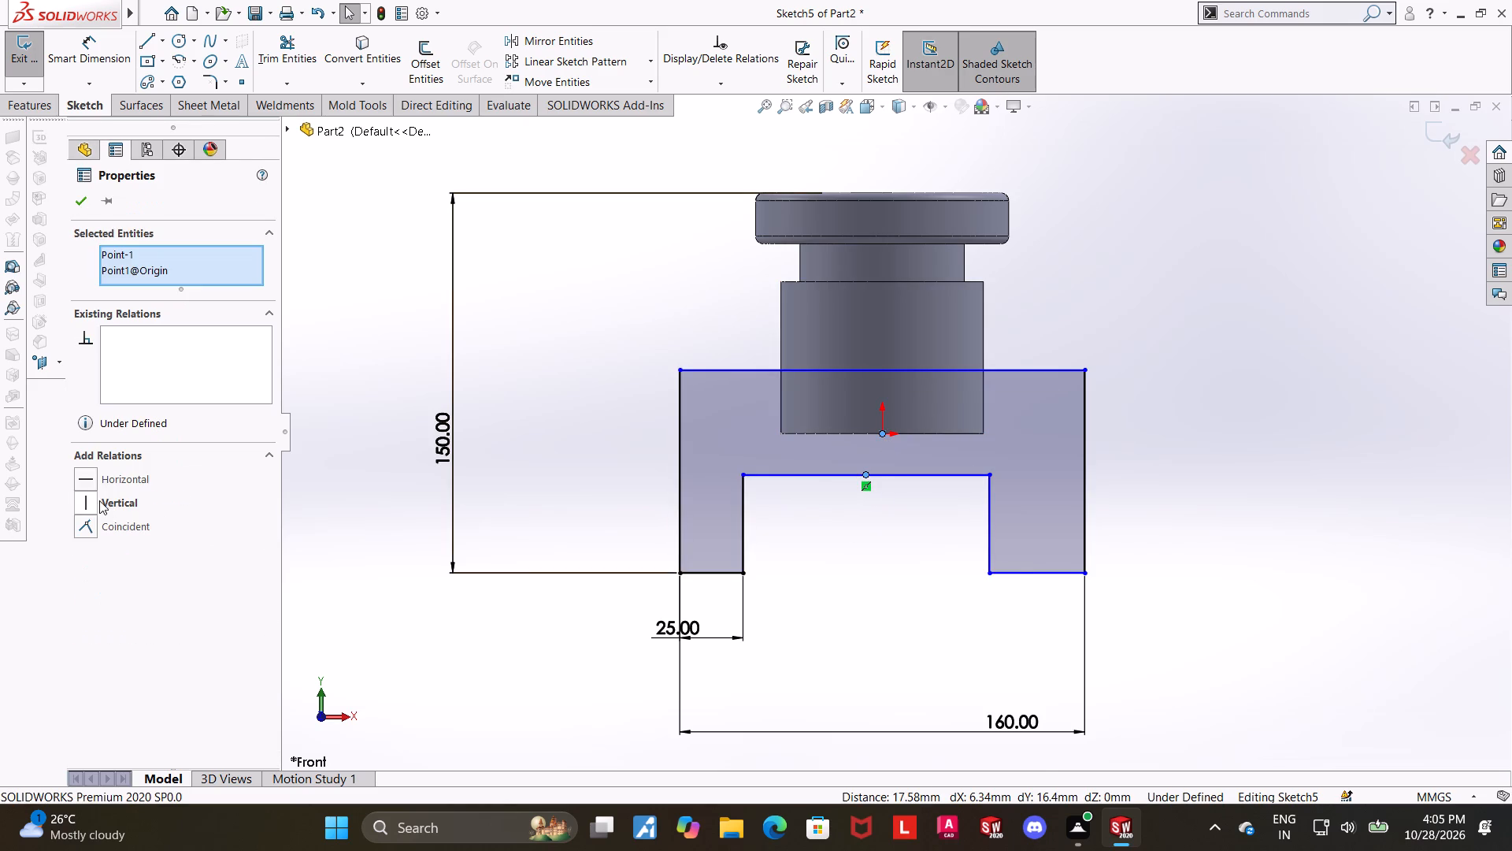
{"action": "left_click", "coordinate": [92, 500]}
{"action": "left_click", "coordinate": [663, 608]}
Make the inner horizontal line collinear with the cylinder's bottom edge.
{"action": "left_click", "coordinate": [865, 477]}
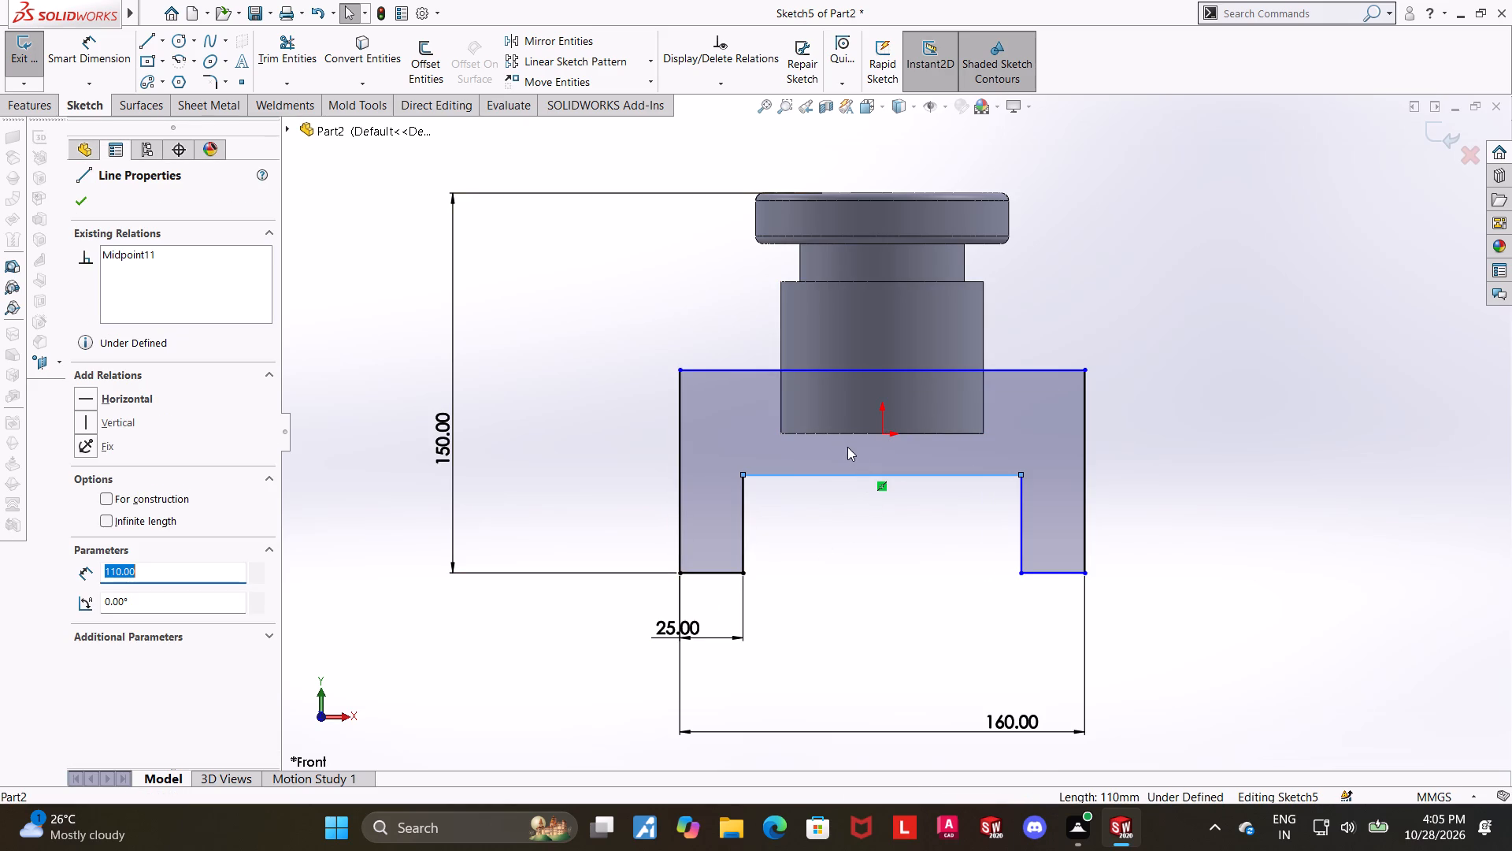
{"action": "left_click", "coordinate": [845, 435], "text": "ctrl"}
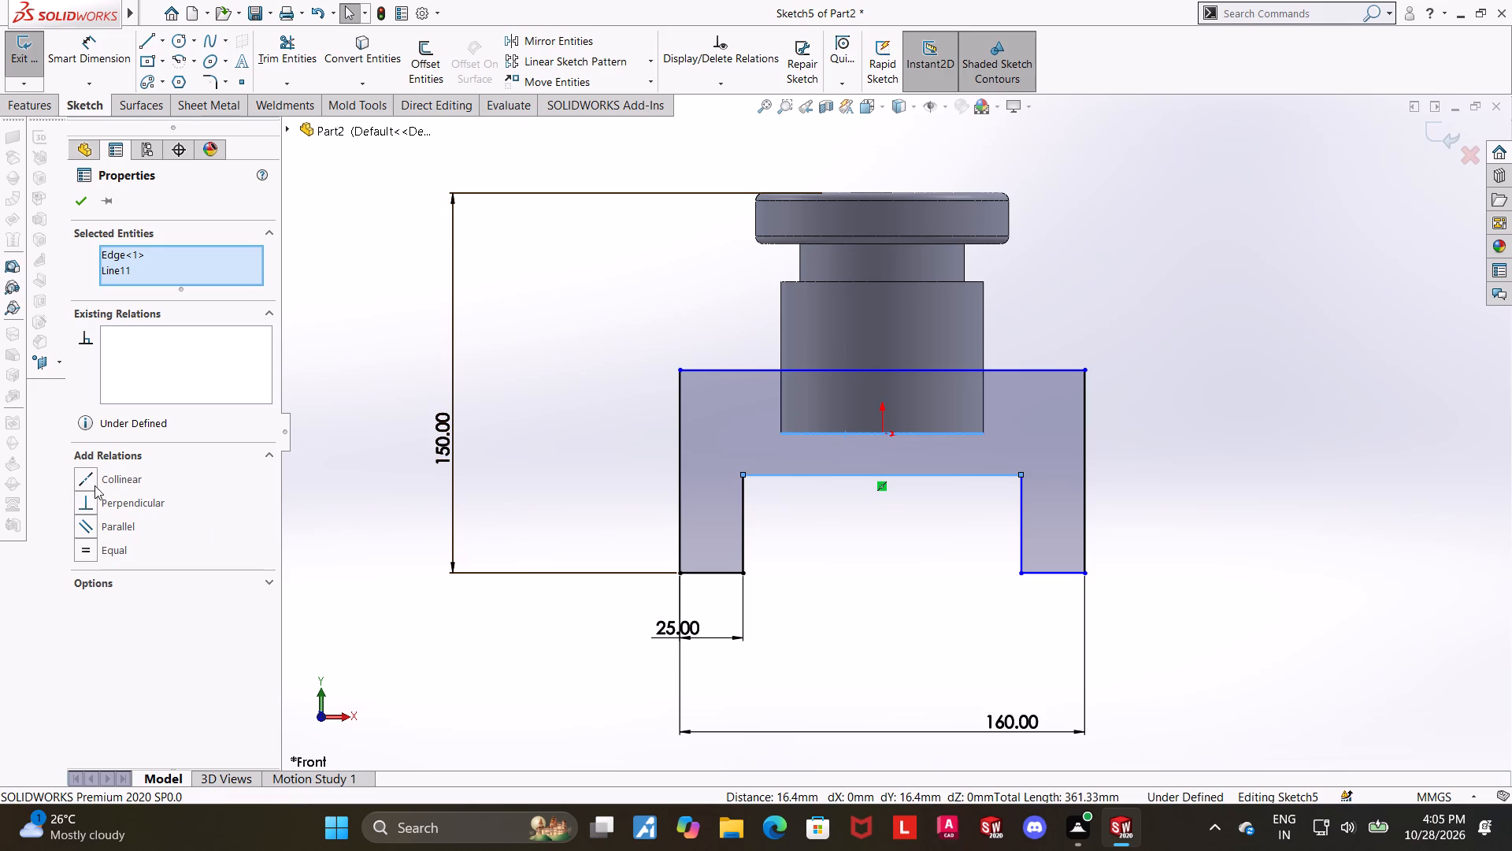
{"action": "left_click", "coordinate": [95, 474]}
{"action": "left_click", "coordinate": [1246, 490]}
Make the bottom lines of the two legs horizontal and collinear with each other.
{"action": "scroll", "coordinate": [1246, 490], "scroll_direction": "up", "scroll_amount": 2}
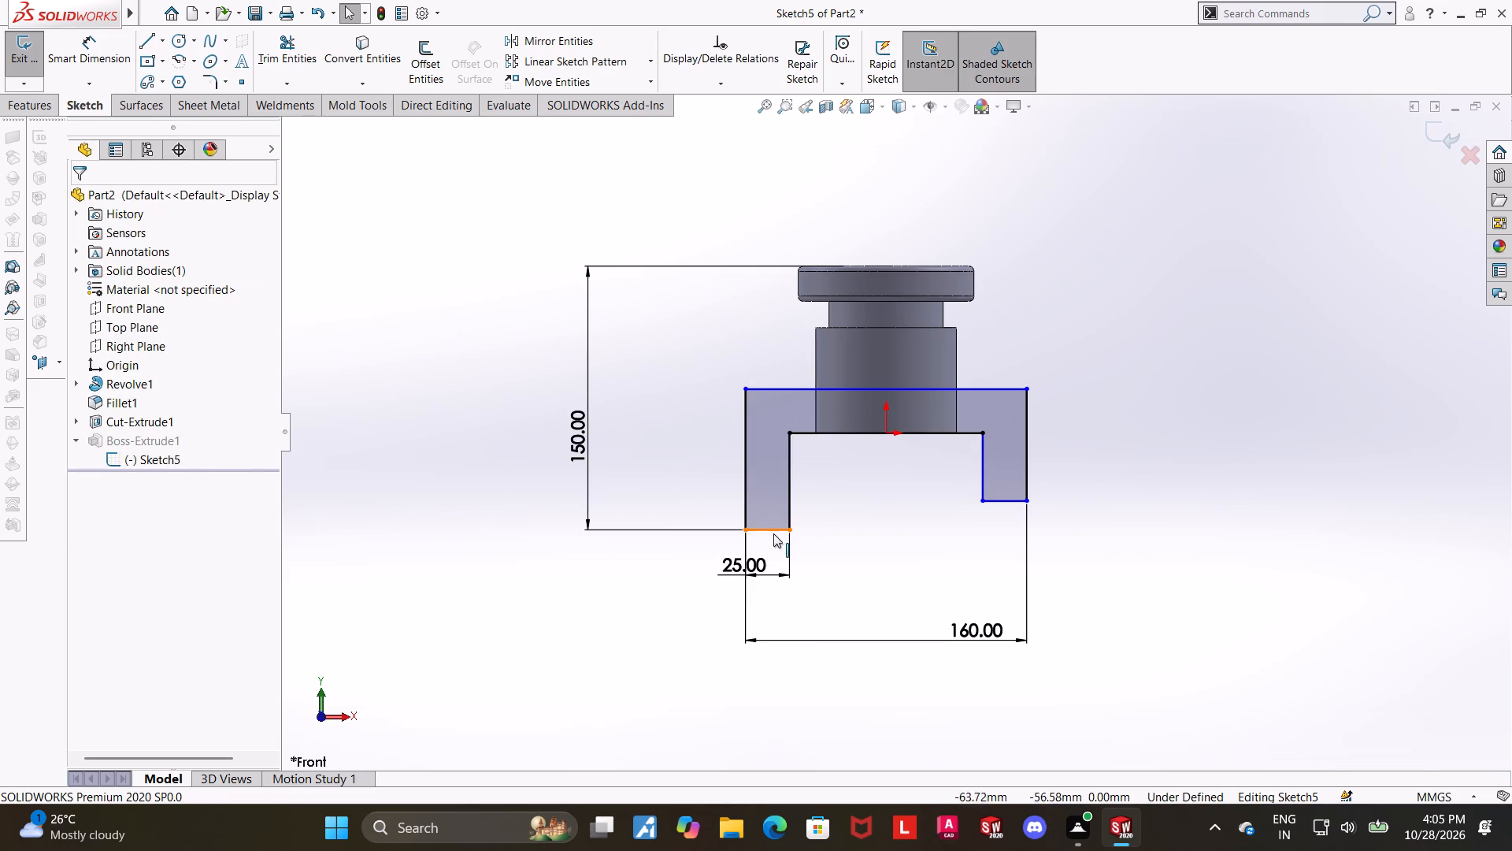
{"action": "left_click", "coordinate": [773, 533], "text": "ctrl"}
{"action": "left_click", "coordinate": [1002, 500], "text": "ctrl"}
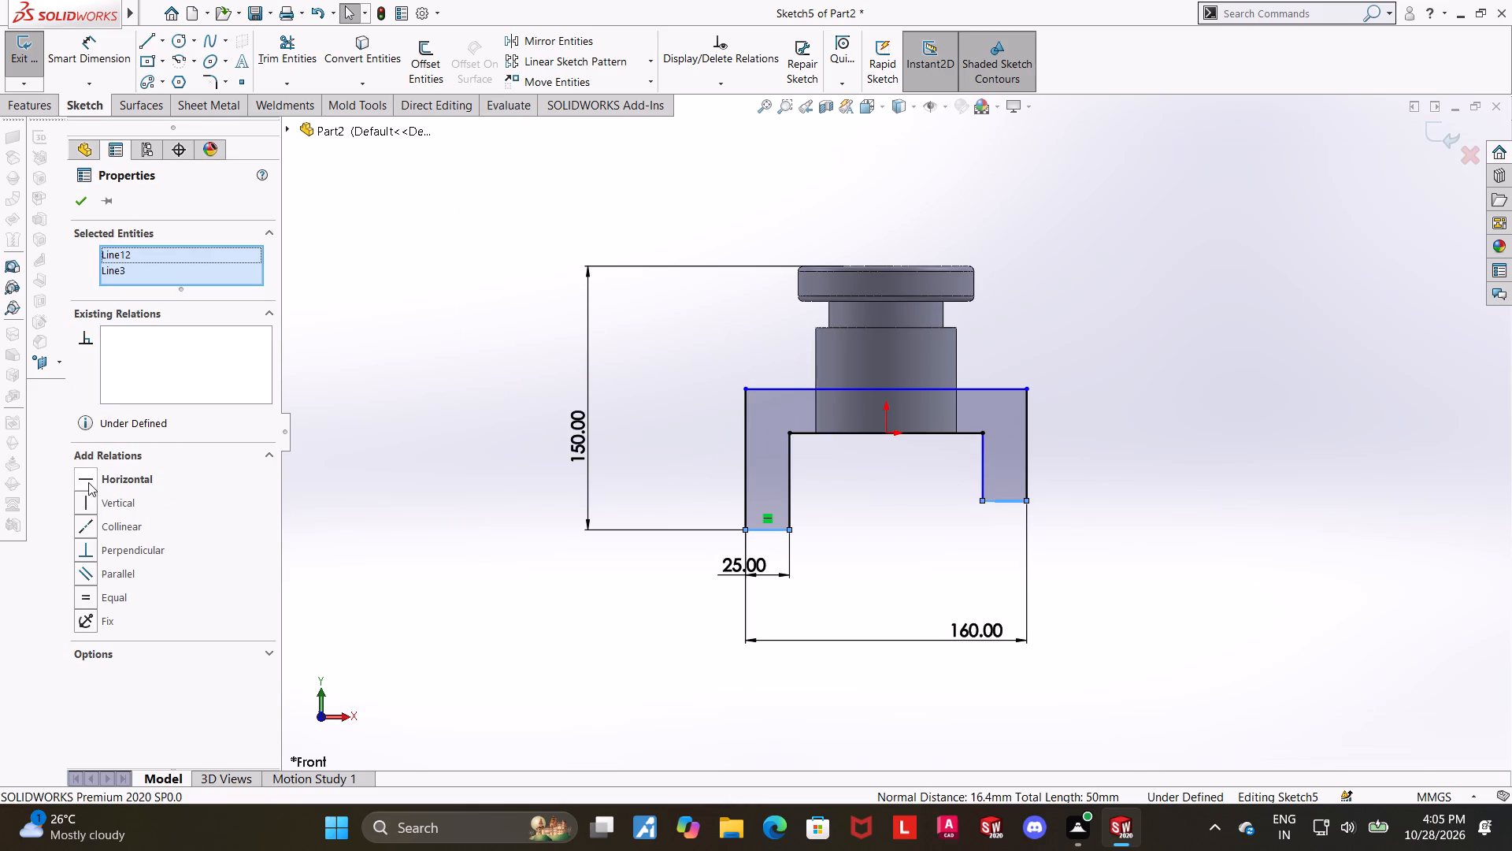
{"action": "left_click", "coordinate": [88, 482]}
{"action": "left_click", "coordinate": [81, 529], "text": "ctrl"}
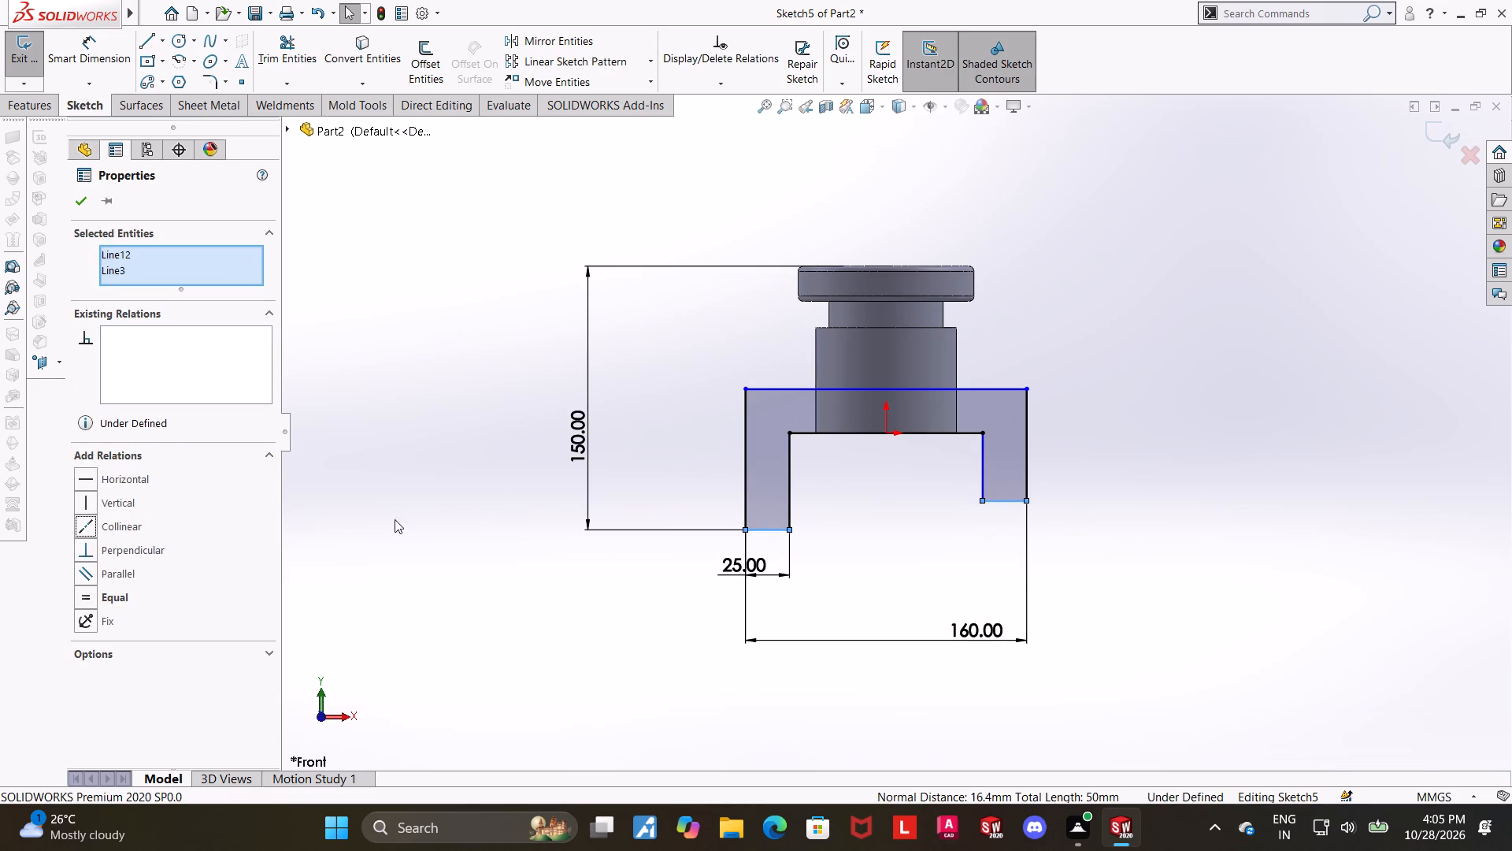
{"action": "left_click", "coordinate": [1194, 496]}
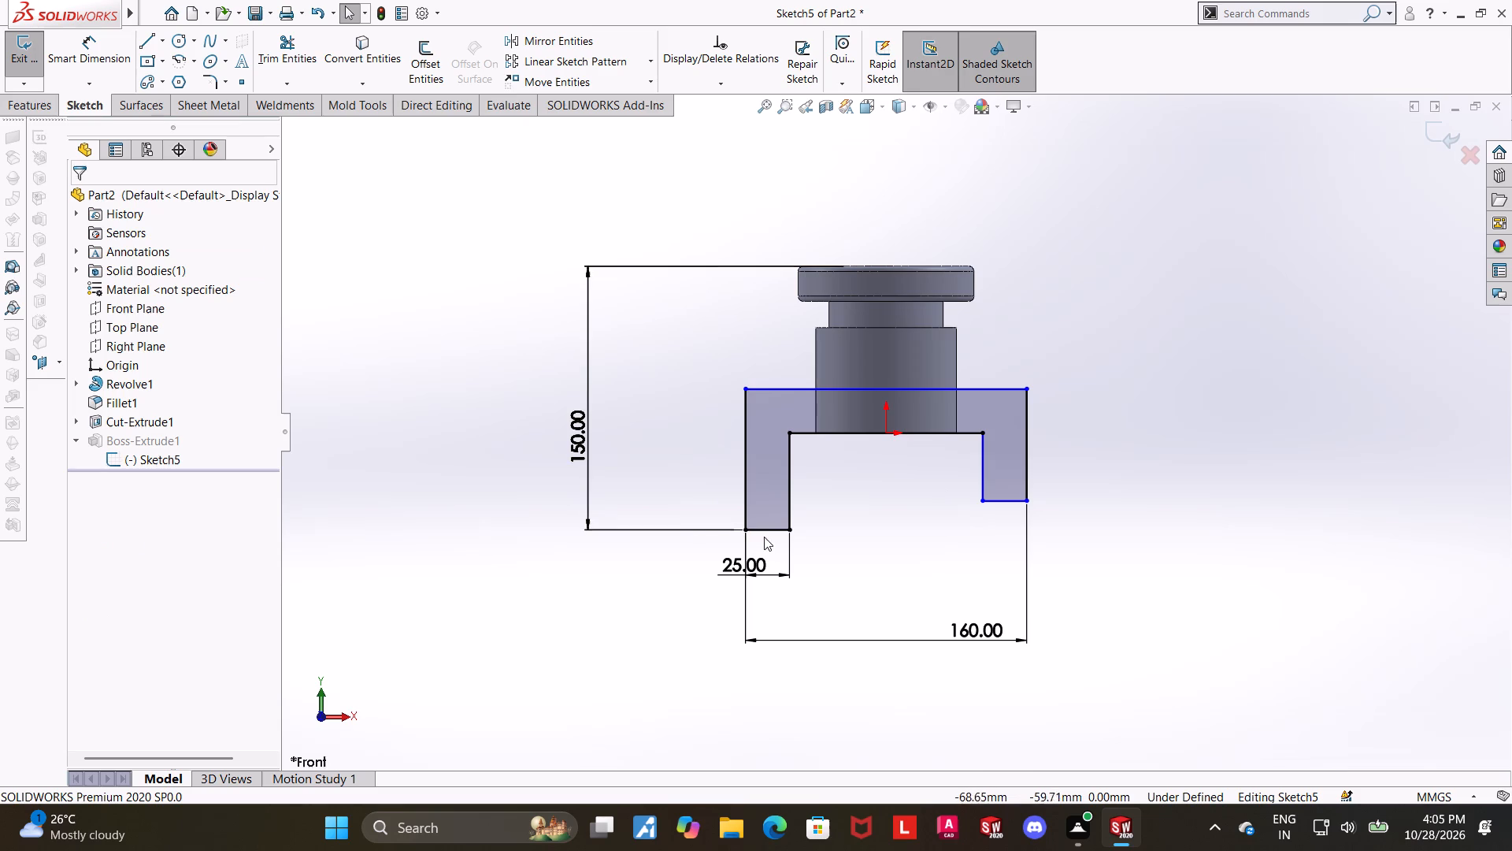
{"action": "left_click", "coordinate": [764, 532]}
{"action": "left_click", "coordinate": [1008, 499], "text": "ctrl"}
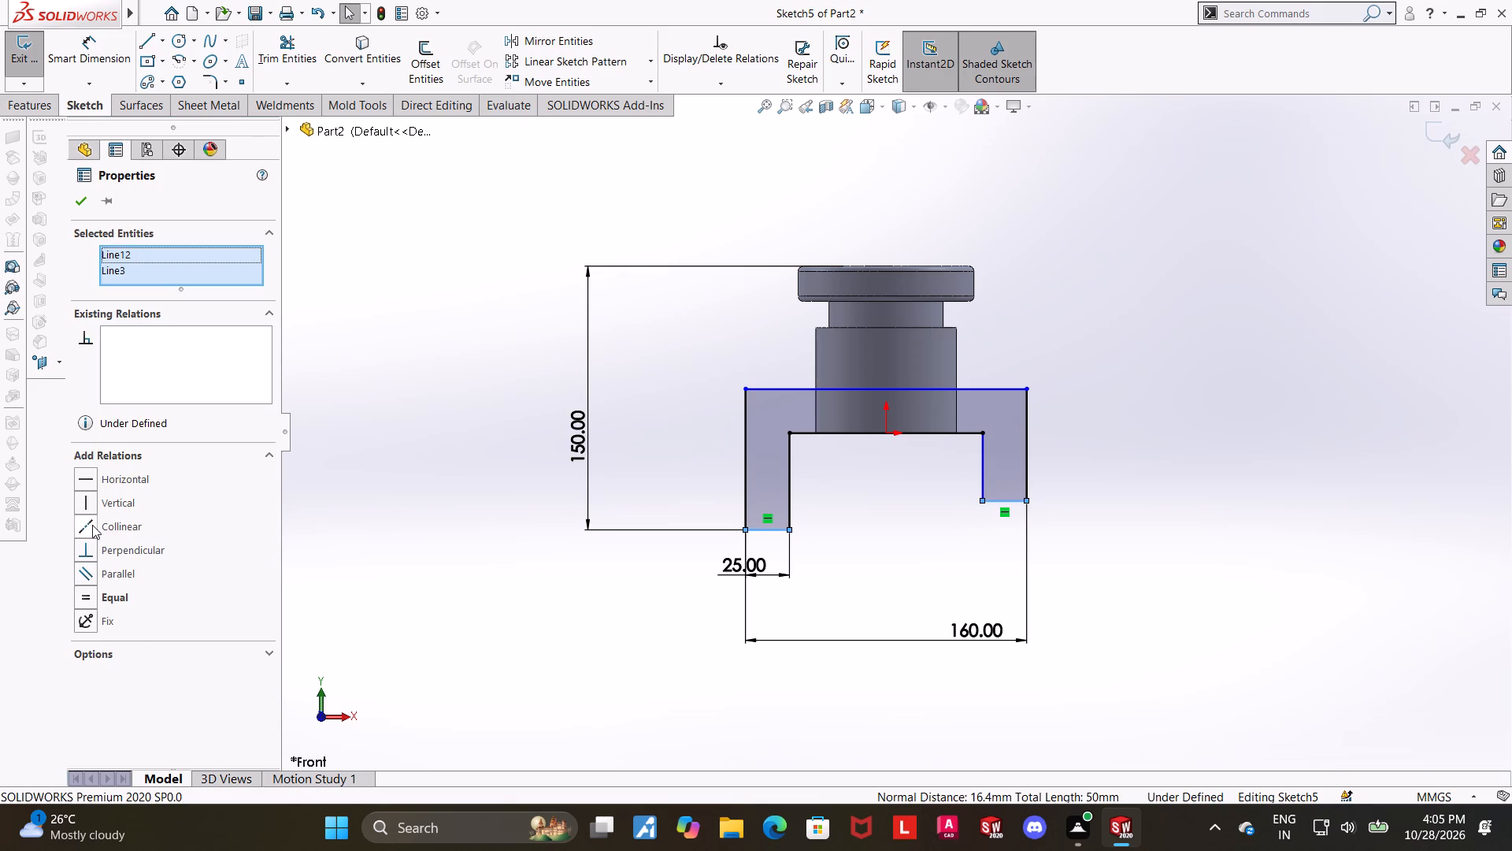
{"action": "left_click", "coordinate": [92, 525]}
{"action": "left_click", "coordinate": [1336, 451]}
Add a 25 mm vertical dimension between the top line and the inner horizontal line of the bridge profile.
{"action": "scroll", "coordinate": [1183, 470], "scroll_direction": "up", "scroll_amount": 2}
{"action": "scroll", "coordinate": [931, 388], "scroll_direction": "down", "scroll_amount": 2}
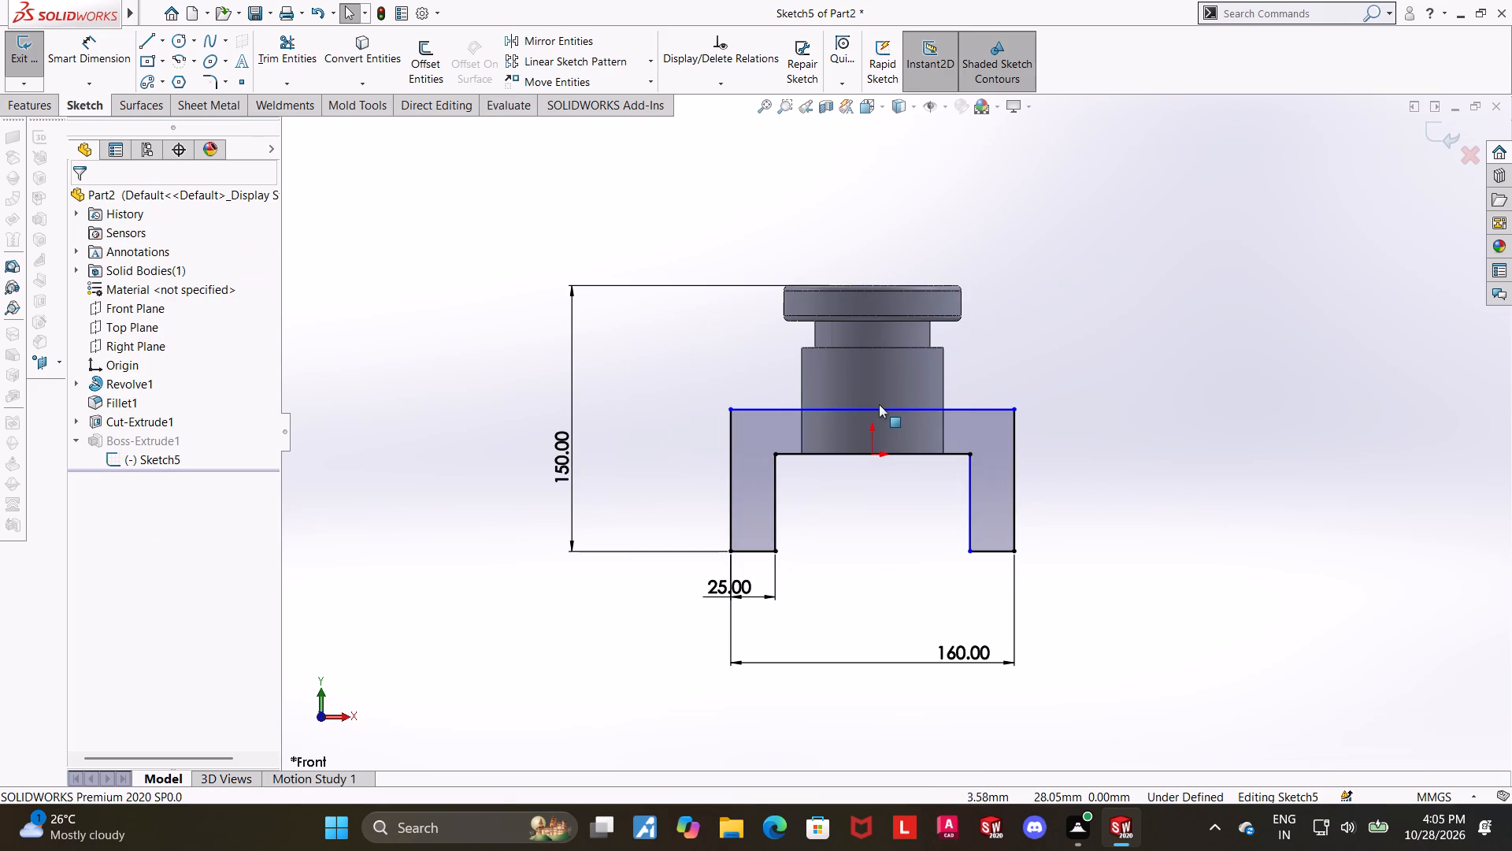
{"action": "left_click", "coordinate": [98, 52]}
{"action": "left_click", "coordinate": [784, 408]}
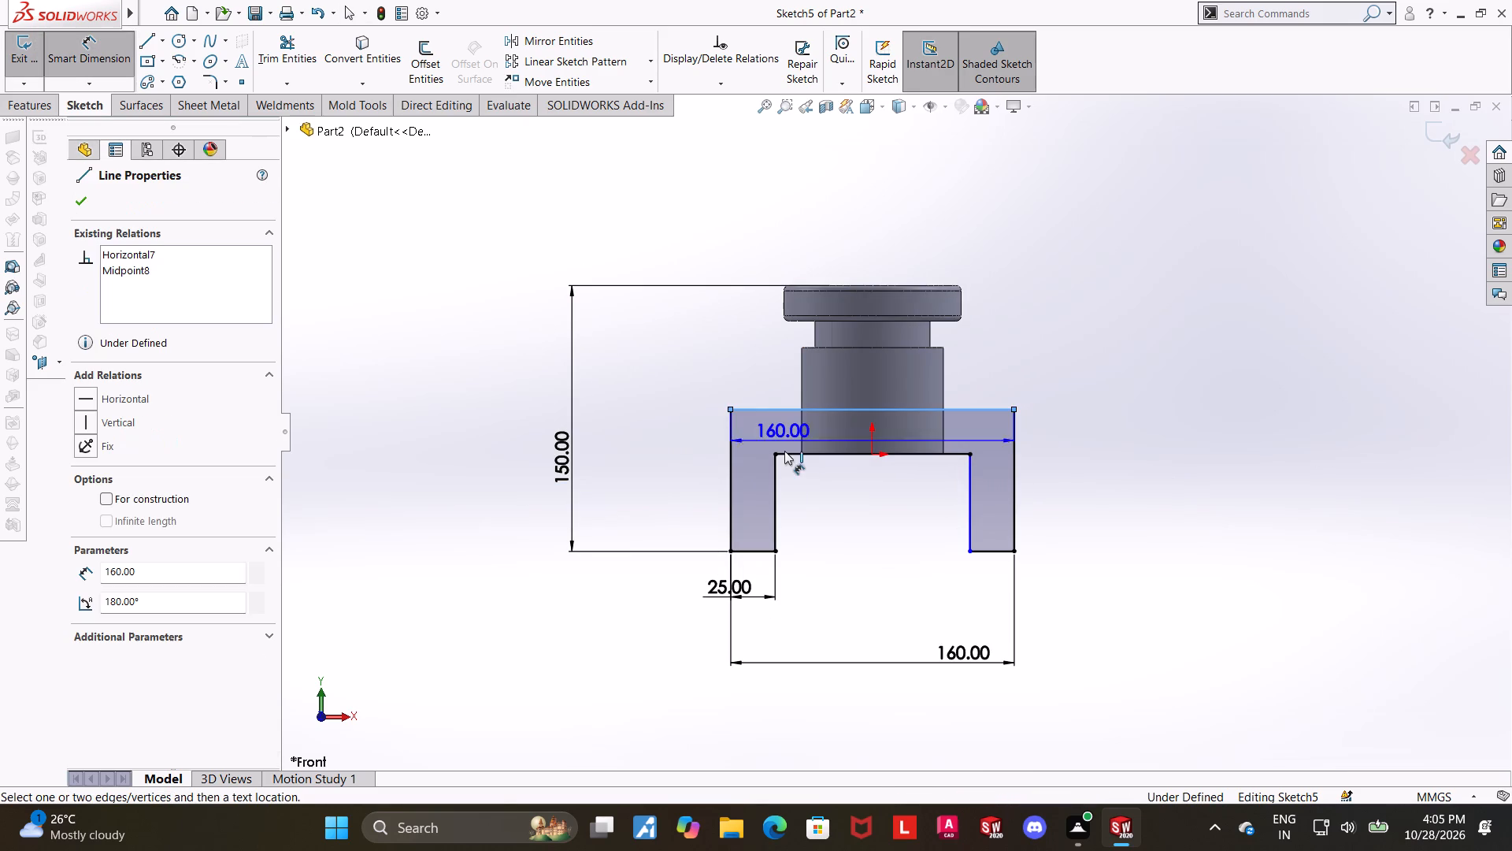
{"action": "left_click", "coordinate": [784, 451]}
{"action": "left_click", "coordinate": [688, 422]}
{"action": "left_click", "coordinate": [622, 402]}
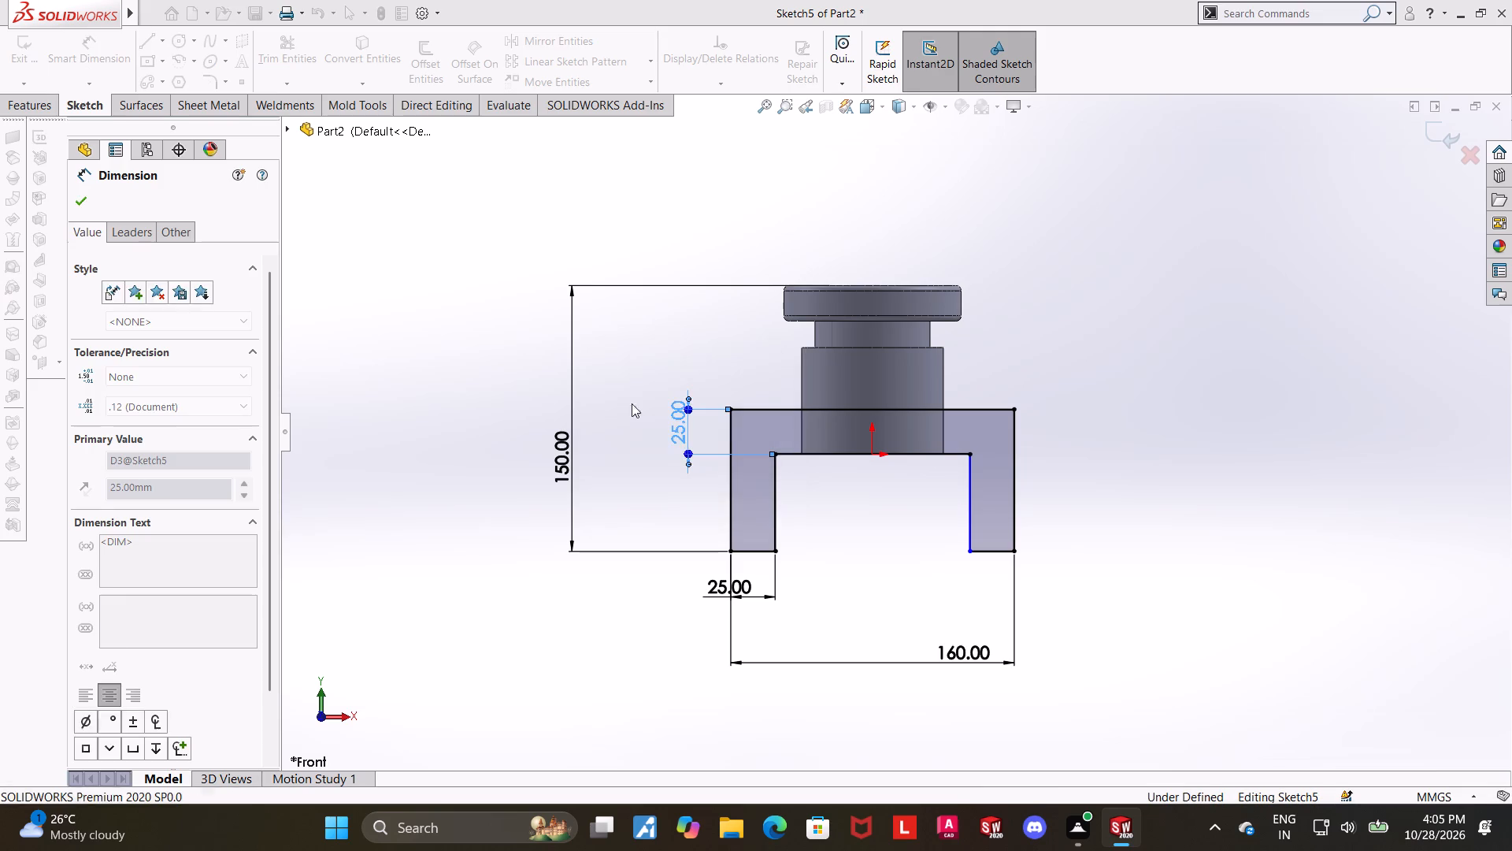
{"action": "left_click", "coordinate": [1207, 464]}
{"action": "scroll", "coordinate": [1170, 417], "scroll_direction": "up", "scroll_amount": 2}
{"action": "scroll", "coordinate": [870, 499], "scroll_direction": "down", "scroll_amount": 2}
{"action": "key", "text": "Escape"}
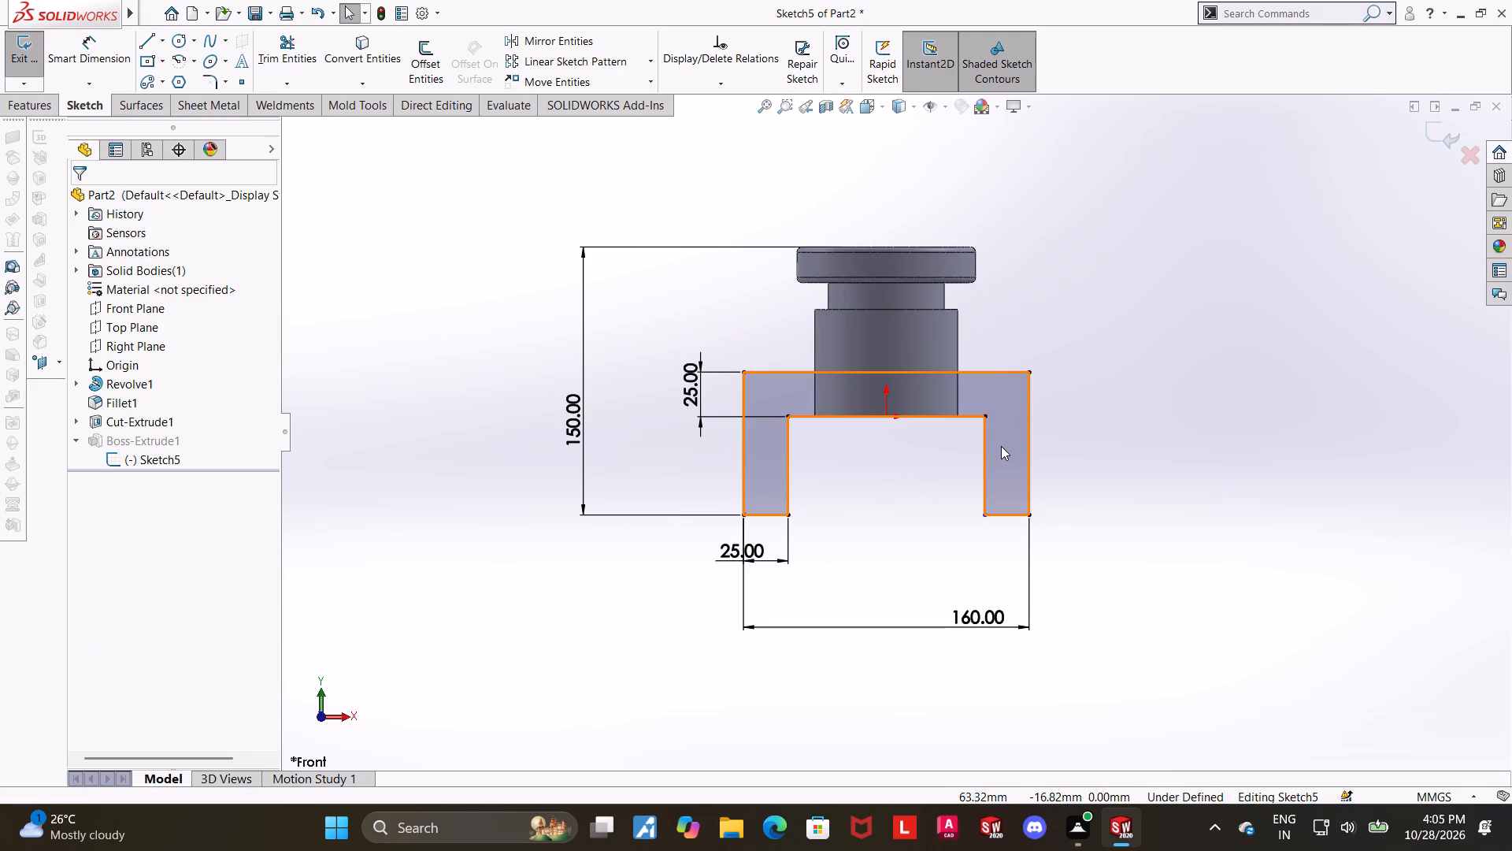
Add an equal relation between the bottom lines of the two bridge legs.
{"action": "left_click", "coordinate": [1010, 516]}
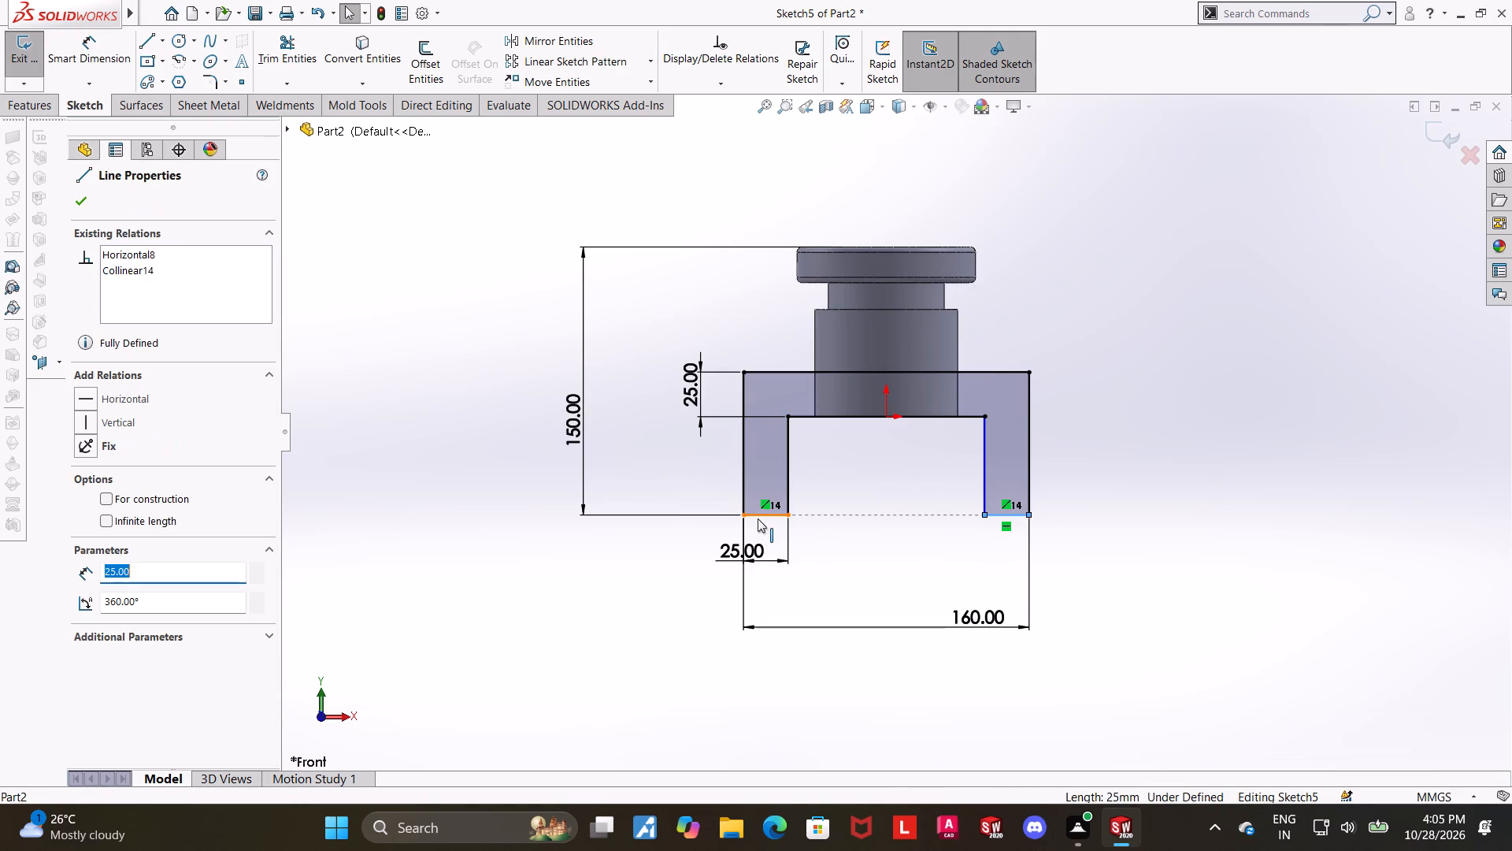
{"action": "left_click", "coordinate": [758, 518], "text": "ctrl"}
{"action": "left_click", "coordinate": [87, 599]}
{"action": "left_click", "coordinate": [1134, 478]}
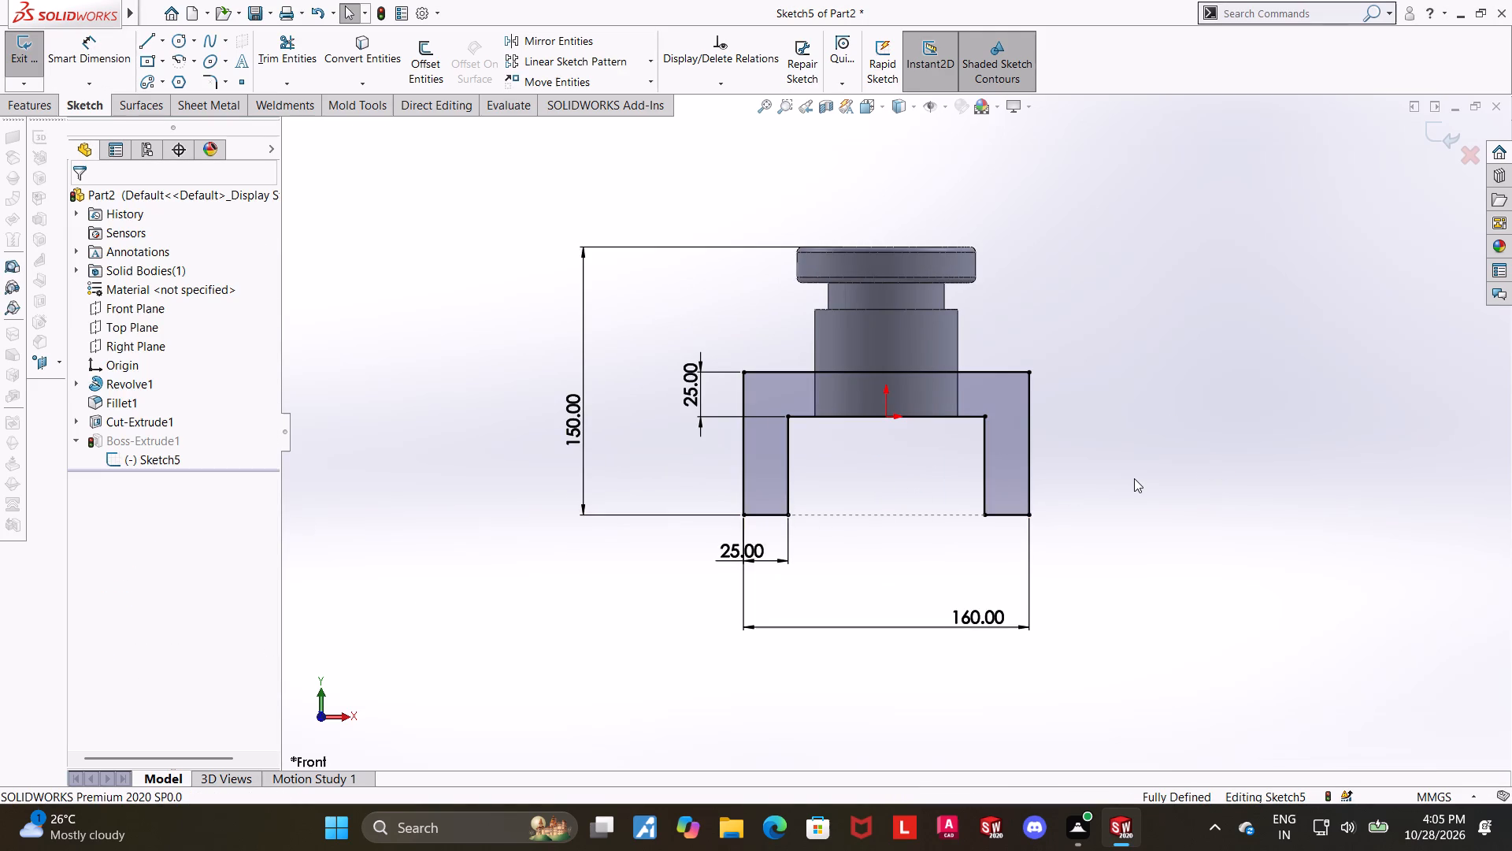
Exit the bridge profile sketch and rebuild its extrusion.
{"action": "scroll", "coordinate": [1134, 478], "scroll_direction": "up", "scroll_amount": 1}
{"action": "scroll", "coordinate": [975, 437], "scroll_direction": "down", "scroll_amount": 1}
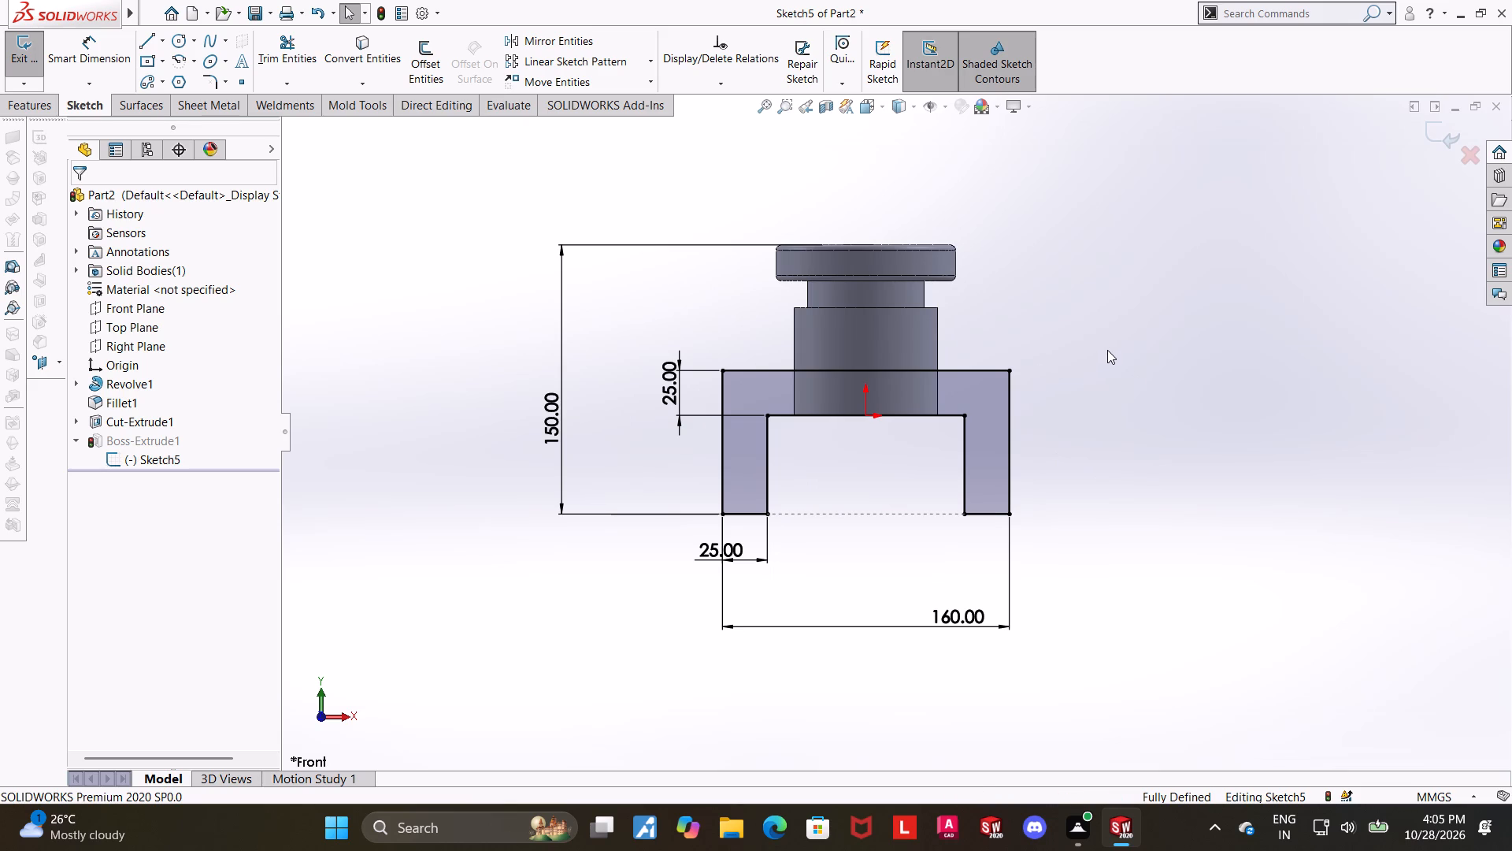
{"action": "scroll", "coordinate": [1107, 350], "scroll_direction": "up", "scroll_amount": 2}
{"action": "scroll", "coordinate": [905, 395], "scroll_direction": "down", "scroll_amount": 2}
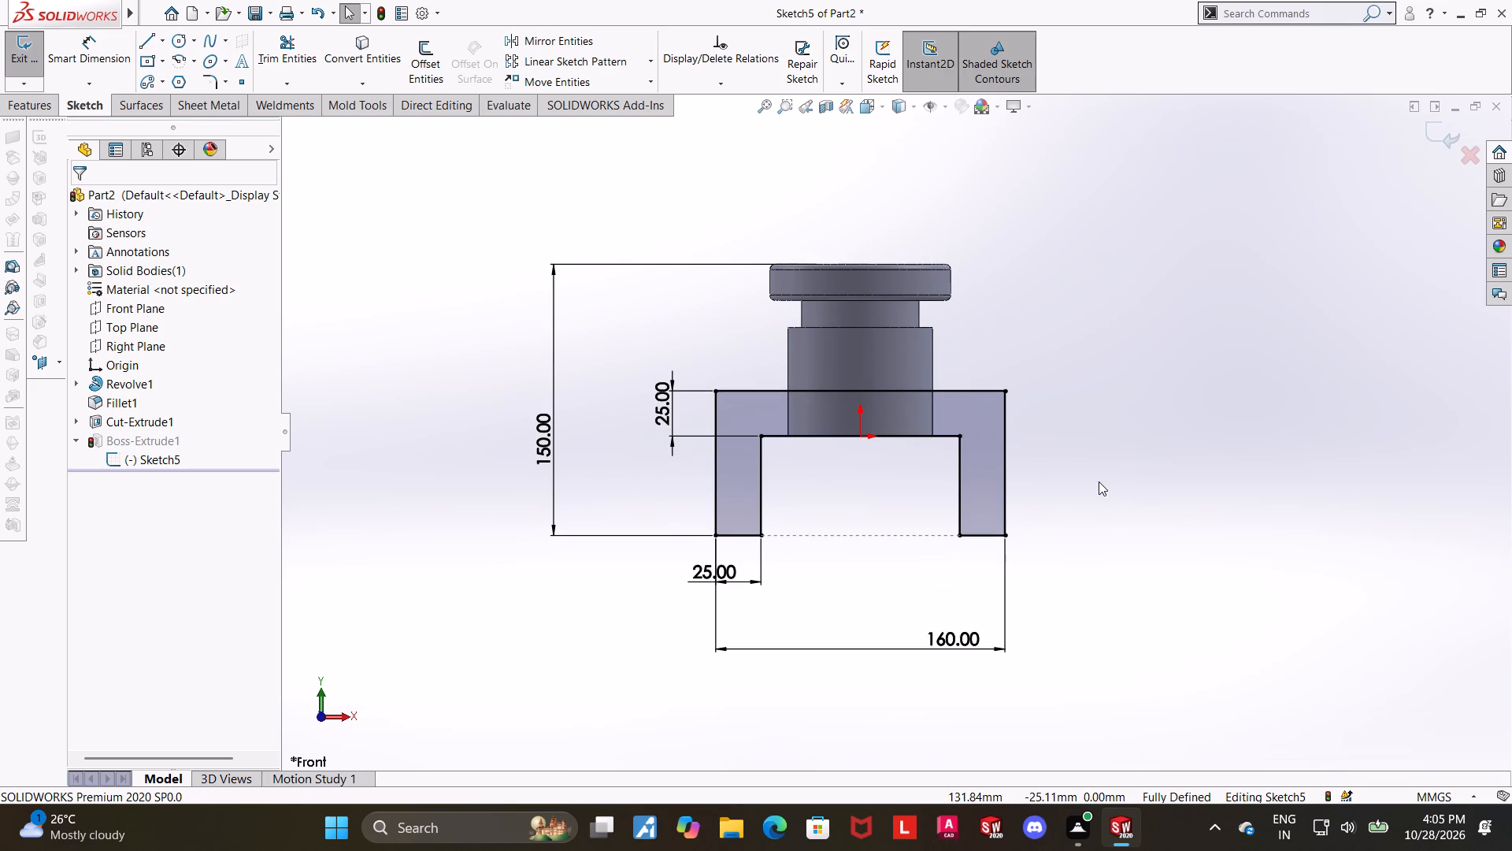
{"action": "scroll", "coordinate": [1099, 481], "scroll_direction": "up", "scroll_amount": 1}
{"action": "scroll", "coordinate": [776, 422], "scroll_direction": "down", "scroll_amount": 1}
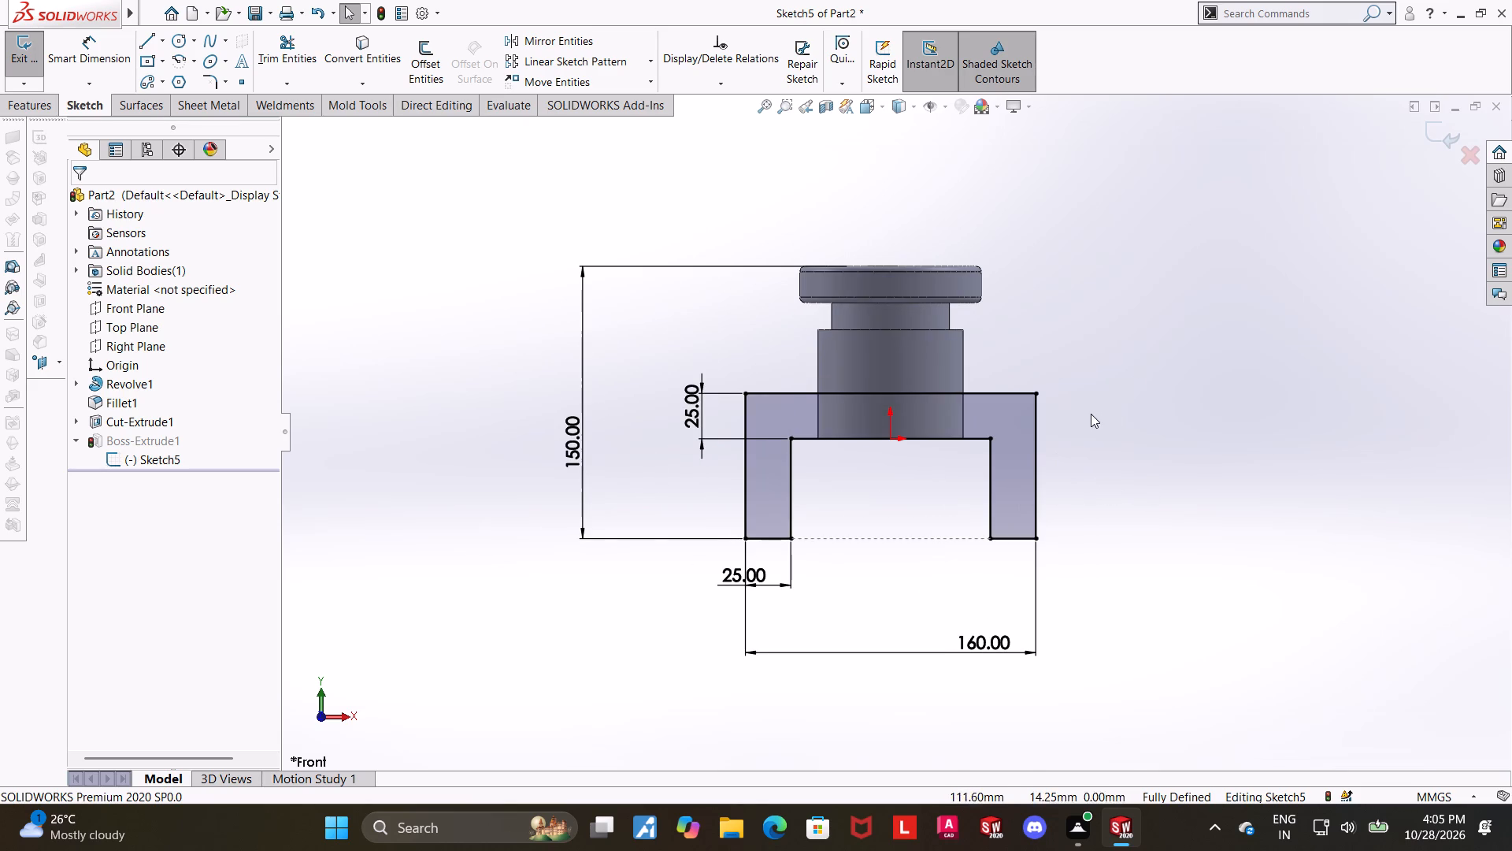
{"action": "middle_click_drag", "start_coordinate": [1090, 414], "coordinate": [1133, 422]}
{"action": "middle_click_drag", "start_coordinate": [1131, 422], "coordinate": [1195, 437]}
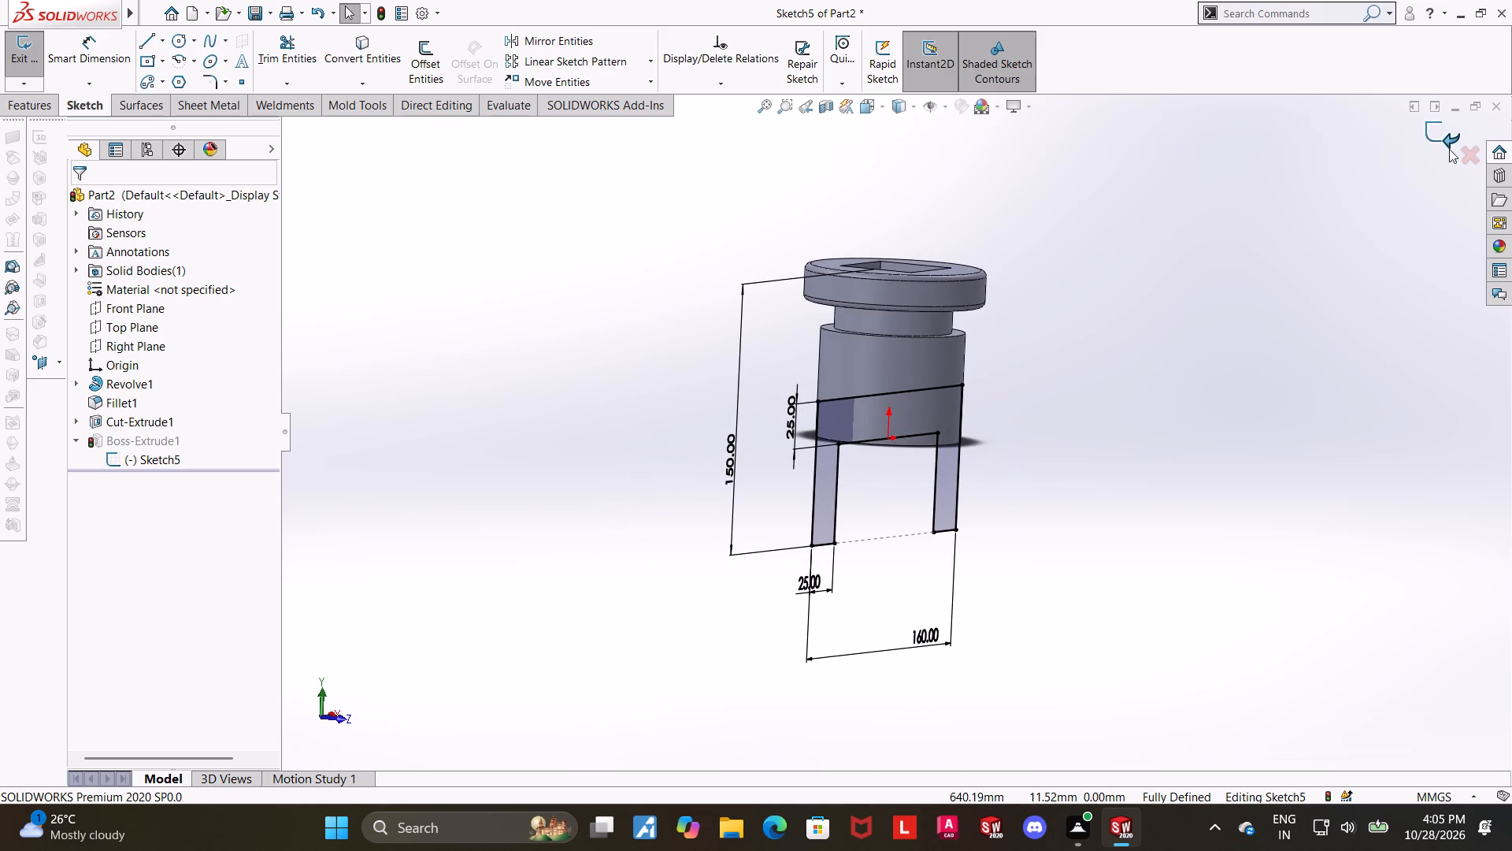
{"action": "left_click", "coordinate": [1441, 138]}
Examine the rebuilt bridge and stepped cylinder from the sides, below and above, including the square cut.
{"action": "middle_click_drag", "start_coordinate": [1182, 372], "coordinate": [1165, 373]}
{"action": "scroll", "coordinate": [1095, 371], "scroll_direction": "down", "scroll_amount": 1}
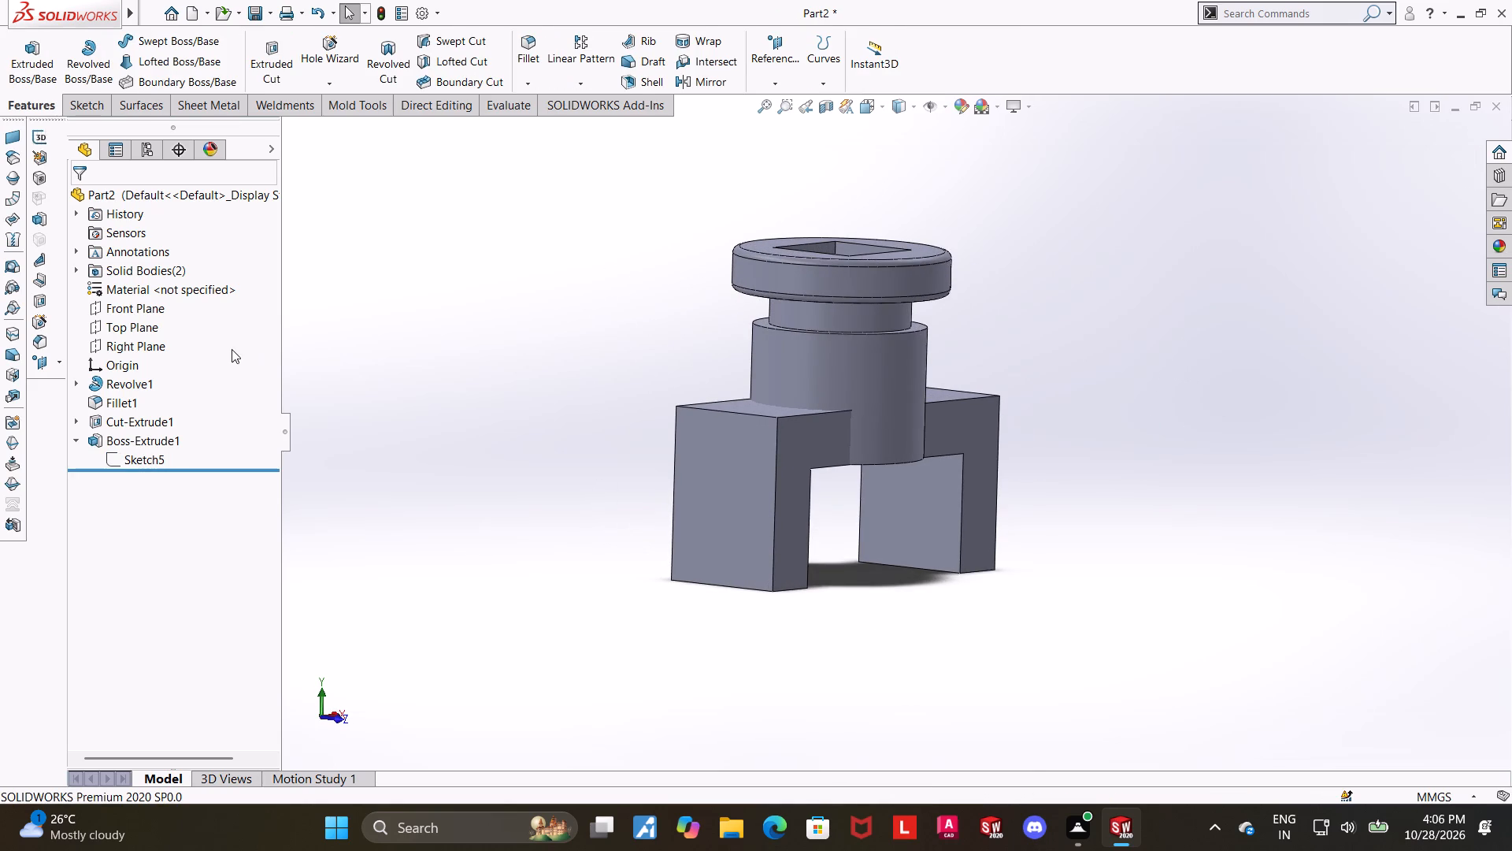
{"action": "middle_click_drag", "start_coordinate": [639, 384], "coordinate": [622, 400]}
{"action": "middle_click", "coordinate": [622, 400]}
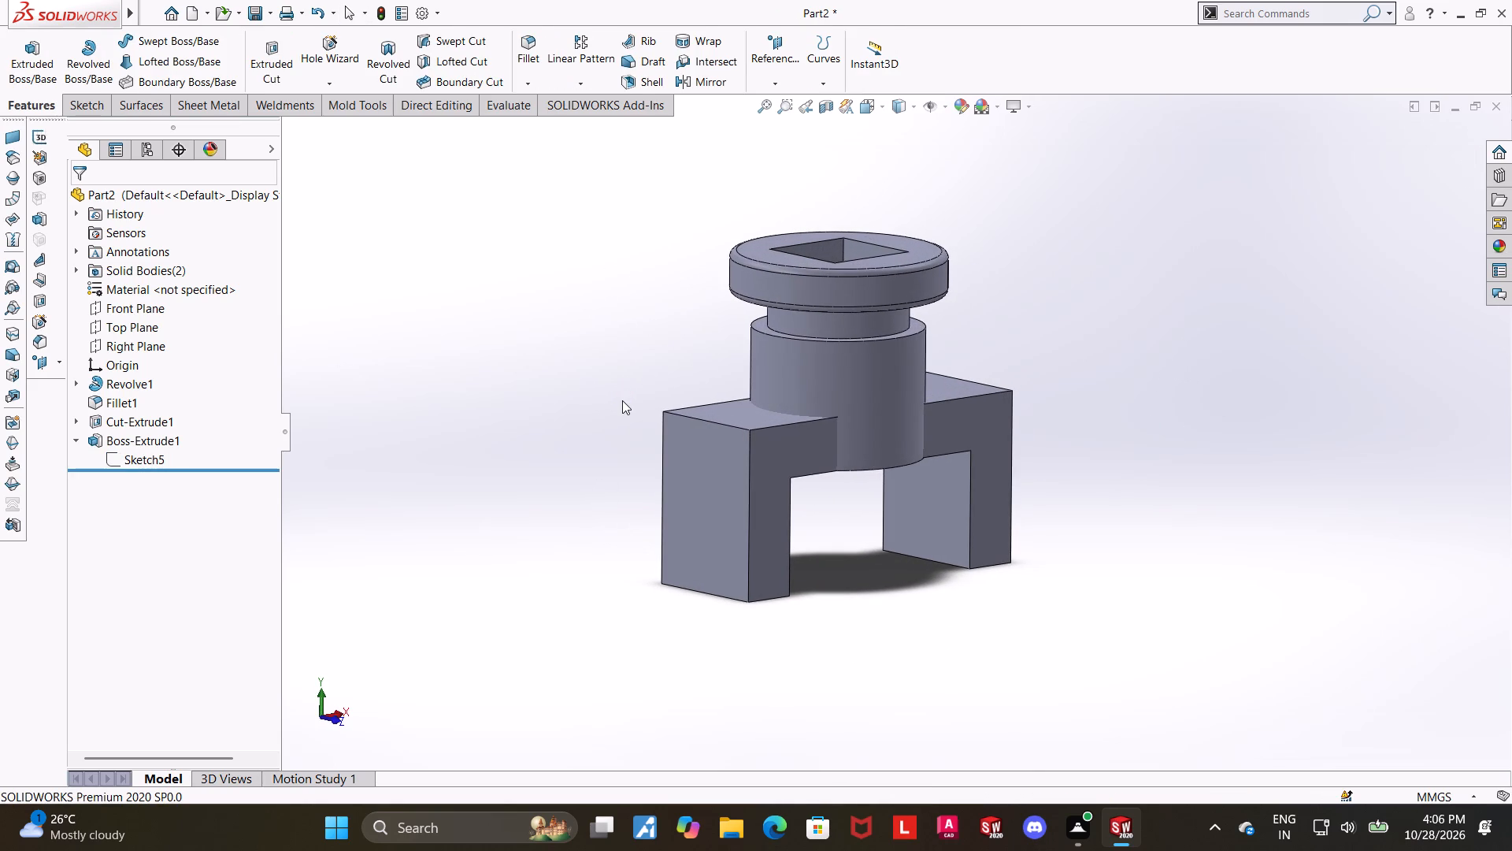
{"action": "middle_click_drag", "start_coordinate": [1028, 445], "coordinate": [1014, 287]}
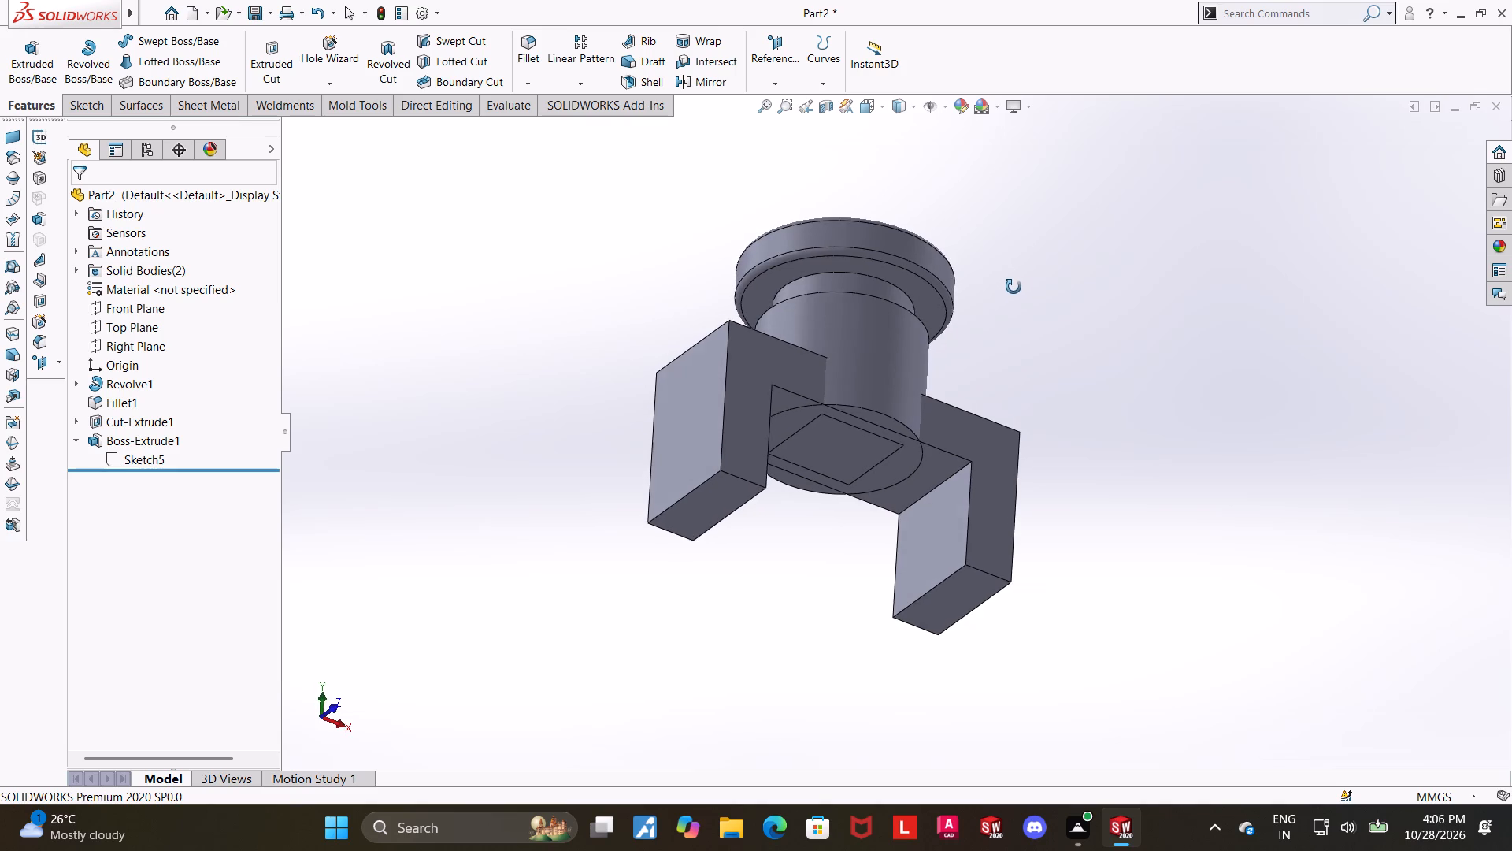
{"action": "middle_click_drag", "start_coordinate": [1014, 287], "coordinate": [983, 355]}
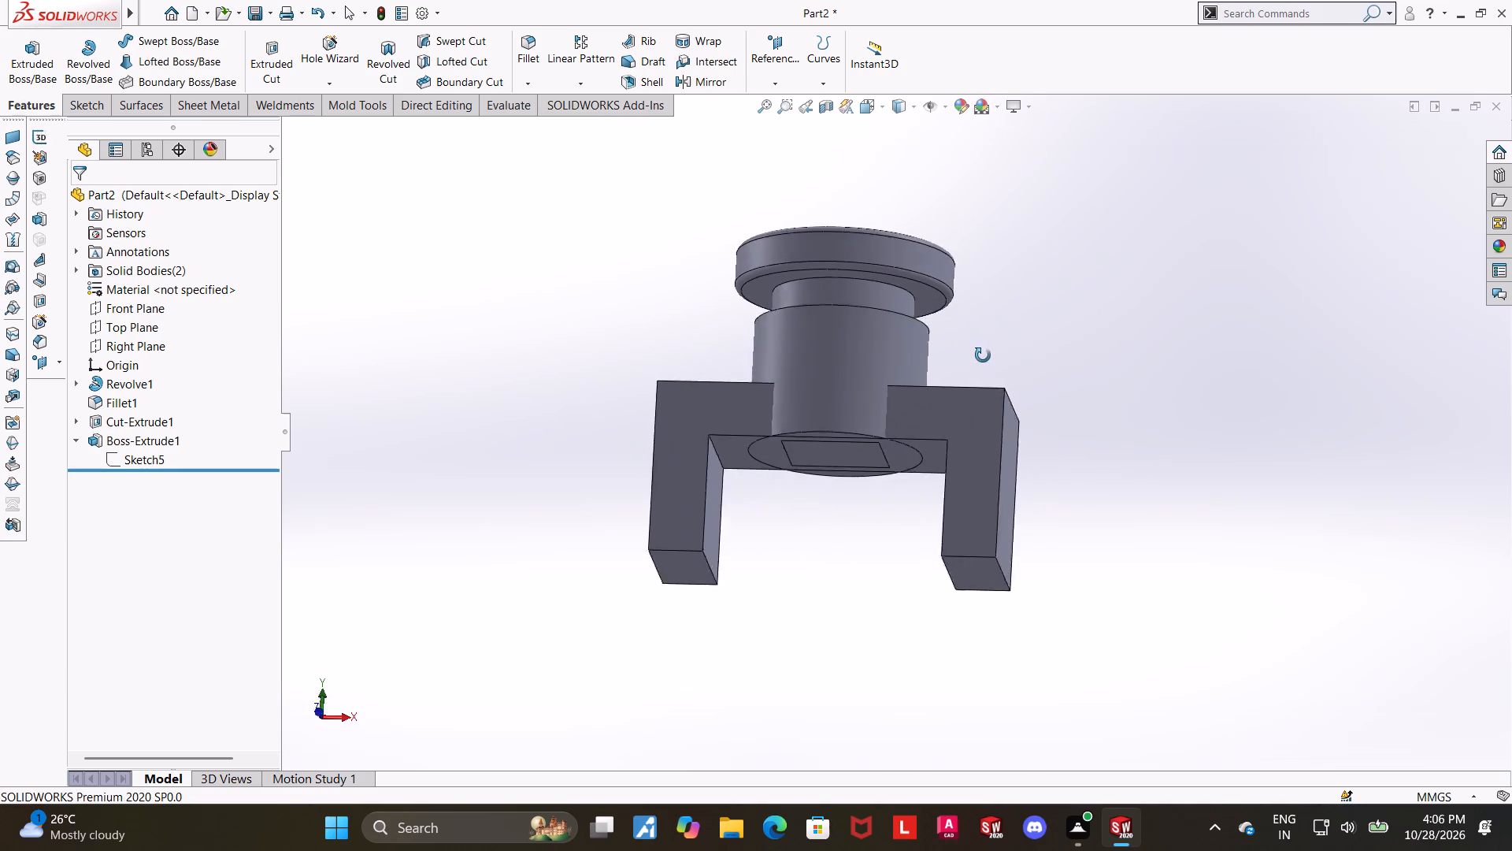
{"action": "middle_click_drag", "start_coordinate": [983, 355], "coordinate": [1011, 687]}
{"action": "middle_click_drag", "start_coordinate": [1011, 686], "coordinate": [1011, 685]}
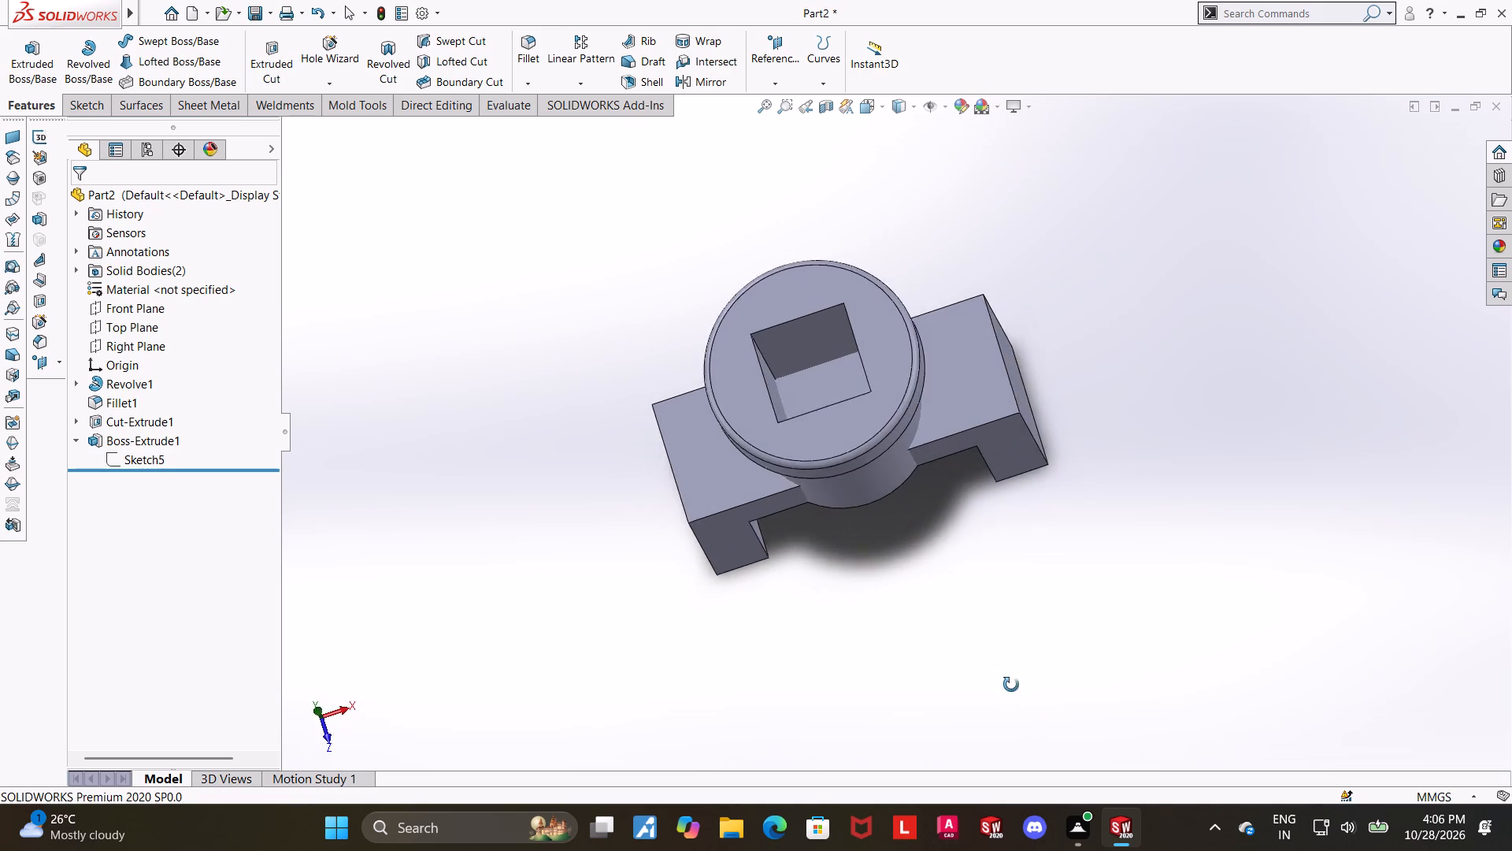
{"action": "middle_click_drag", "start_coordinate": [1011, 685], "coordinate": [1035, 632]}
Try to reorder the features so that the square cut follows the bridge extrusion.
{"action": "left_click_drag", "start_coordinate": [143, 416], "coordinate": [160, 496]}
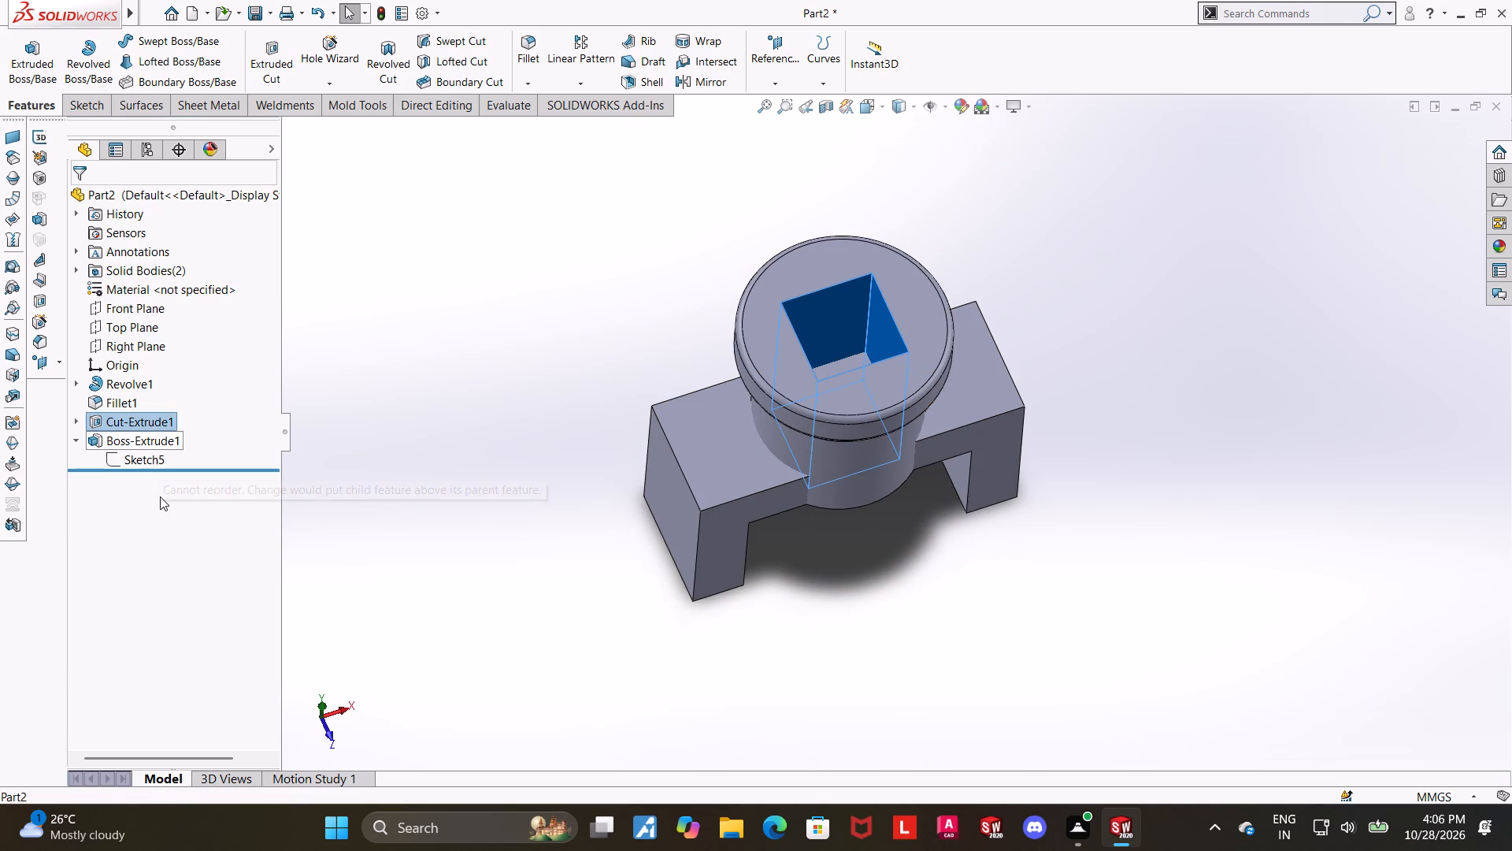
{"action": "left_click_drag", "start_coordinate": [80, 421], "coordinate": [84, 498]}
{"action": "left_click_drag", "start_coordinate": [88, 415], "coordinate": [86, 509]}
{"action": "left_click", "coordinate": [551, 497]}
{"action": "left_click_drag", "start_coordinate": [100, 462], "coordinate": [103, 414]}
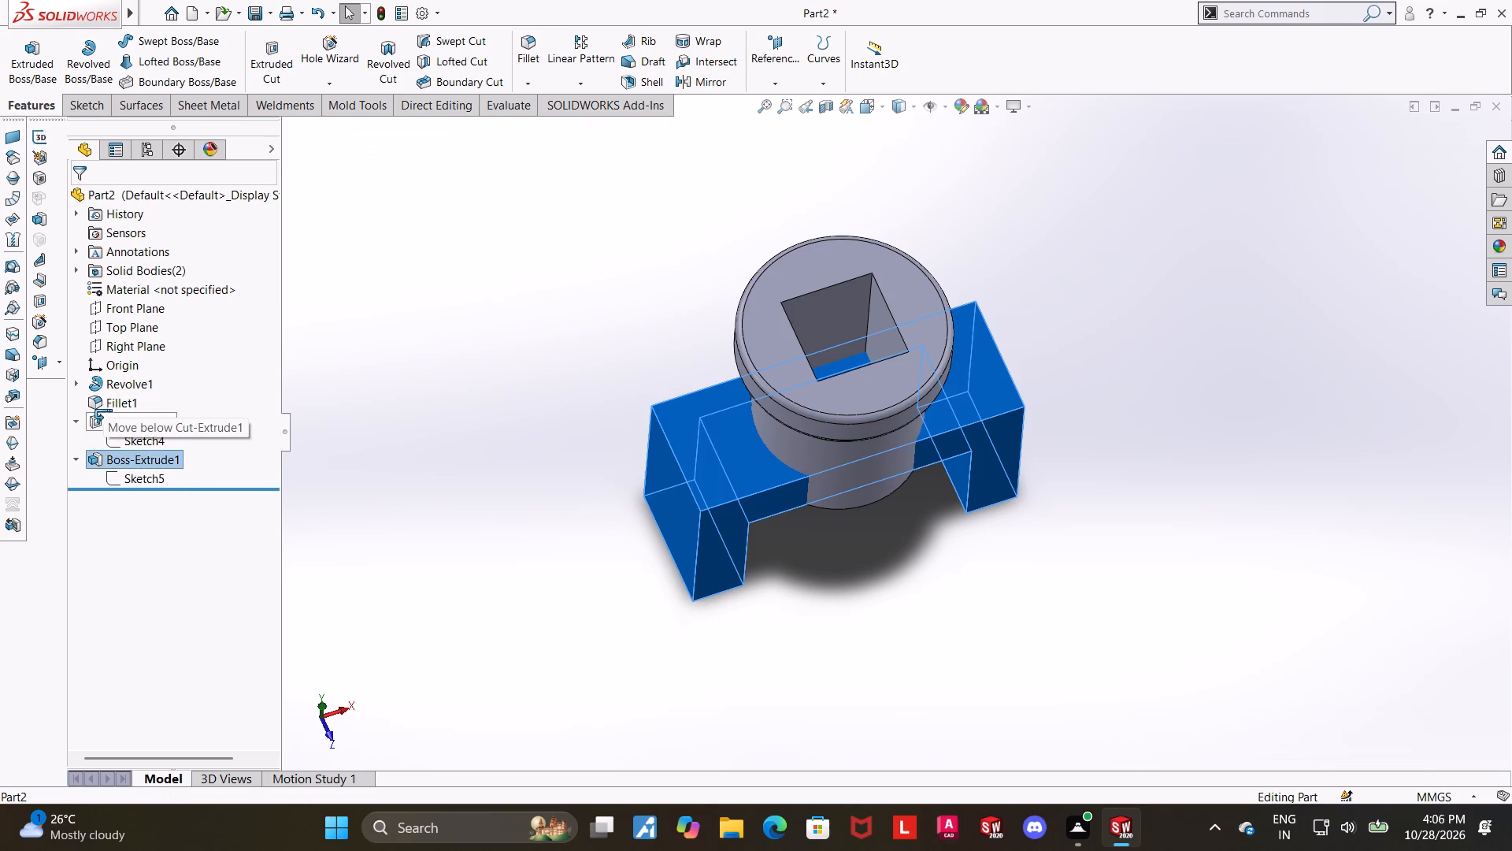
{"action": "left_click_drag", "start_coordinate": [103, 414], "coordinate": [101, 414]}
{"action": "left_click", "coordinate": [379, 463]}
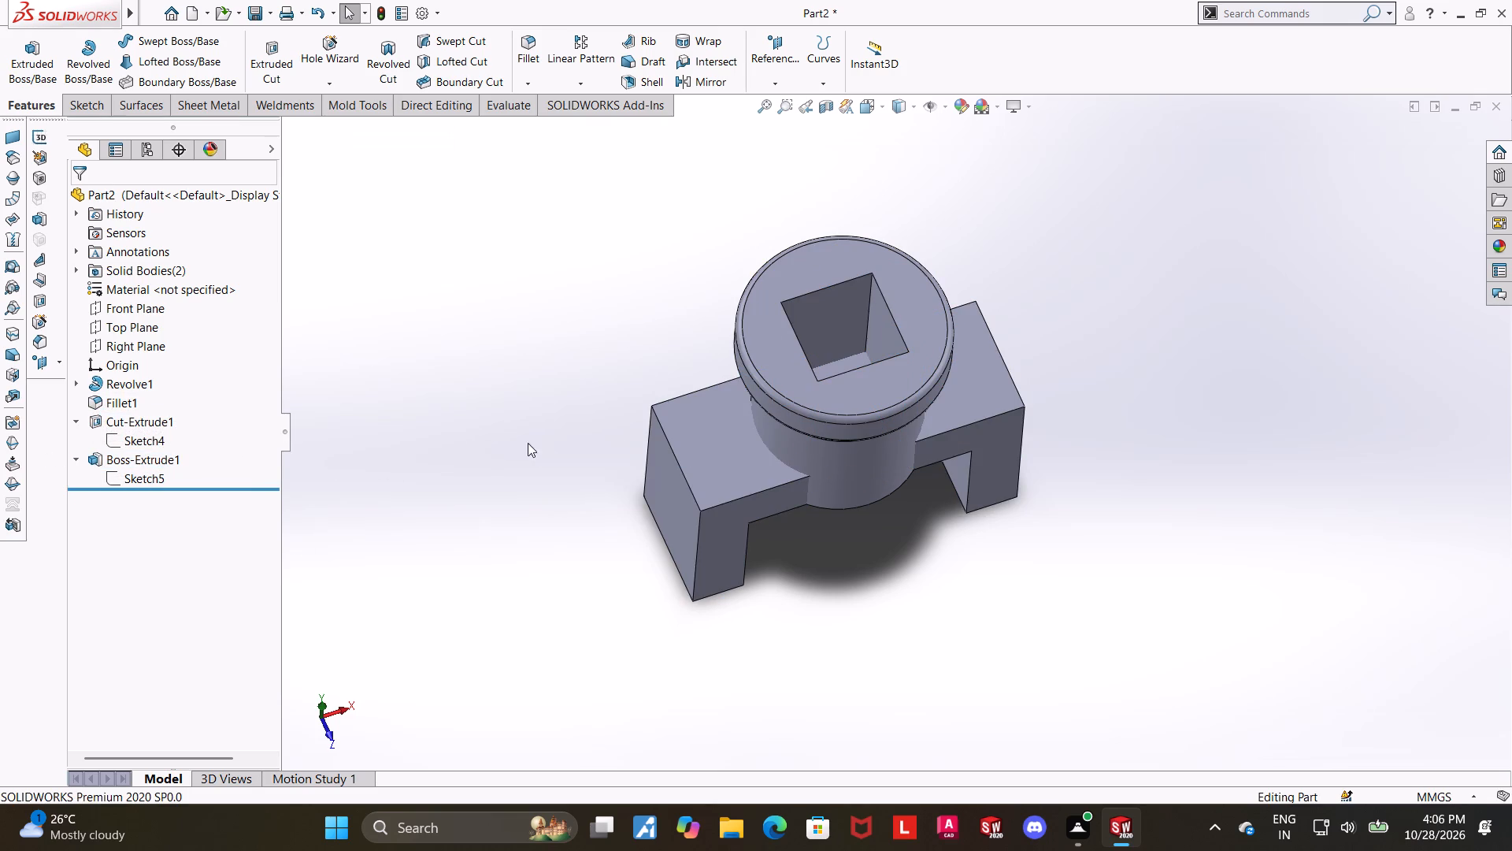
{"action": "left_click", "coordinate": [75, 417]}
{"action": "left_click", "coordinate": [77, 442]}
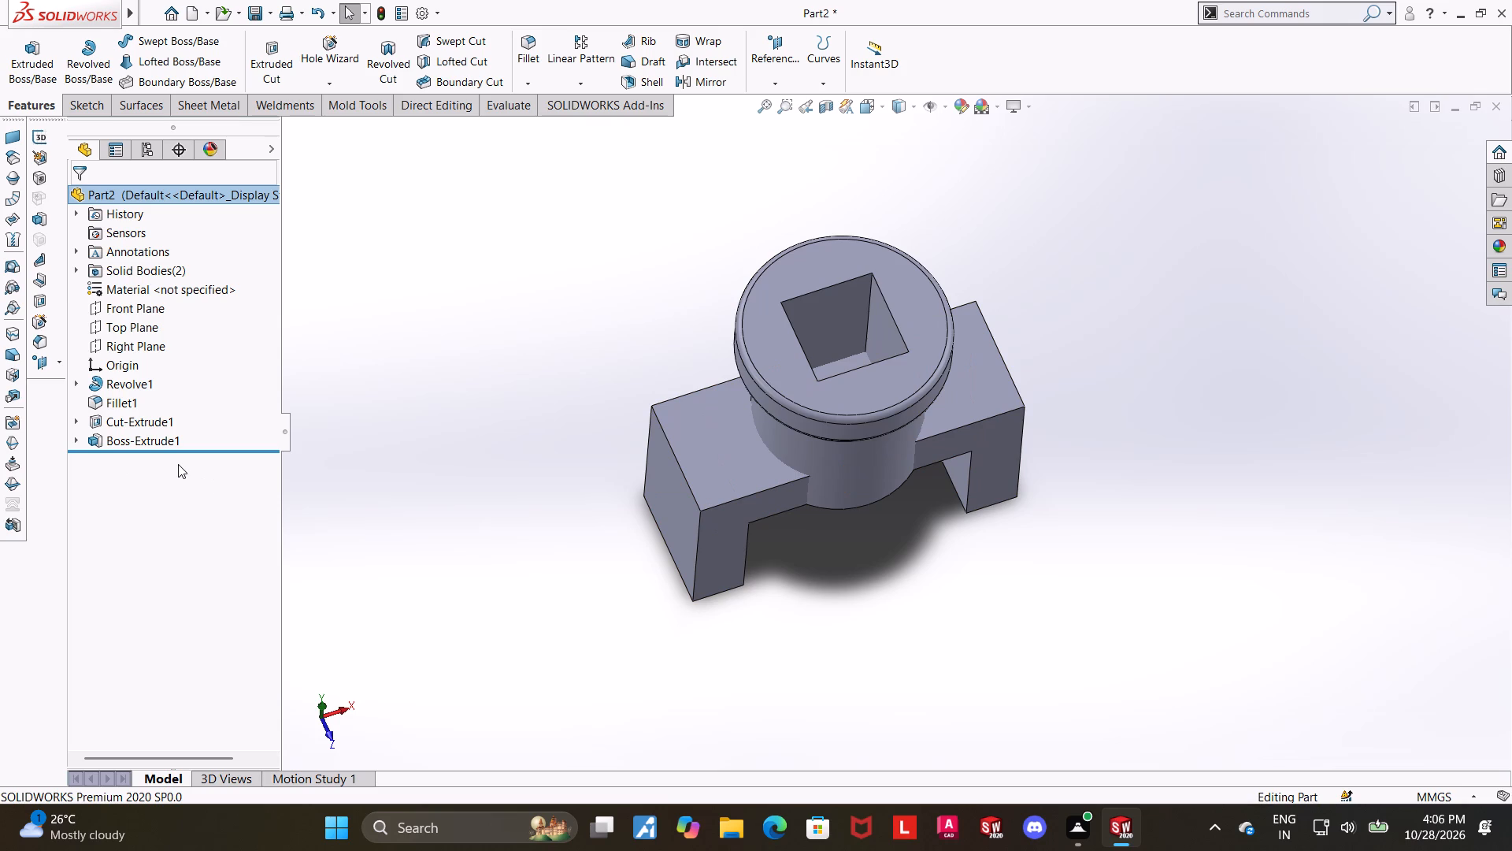
Start a constant-size fillet on the part with a radius of 10 mm.
{"action": "scroll", "coordinate": [271, 490], "scroll_direction": "up", "scroll_amount": 2}
{"action": "scroll", "coordinate": [617, 515], "scroll_direction": "up", "scroll_amount": 3}
{"action": "middle_click_drag", "start_coordinate": [906, 559], "coordinate": [965, 344]}
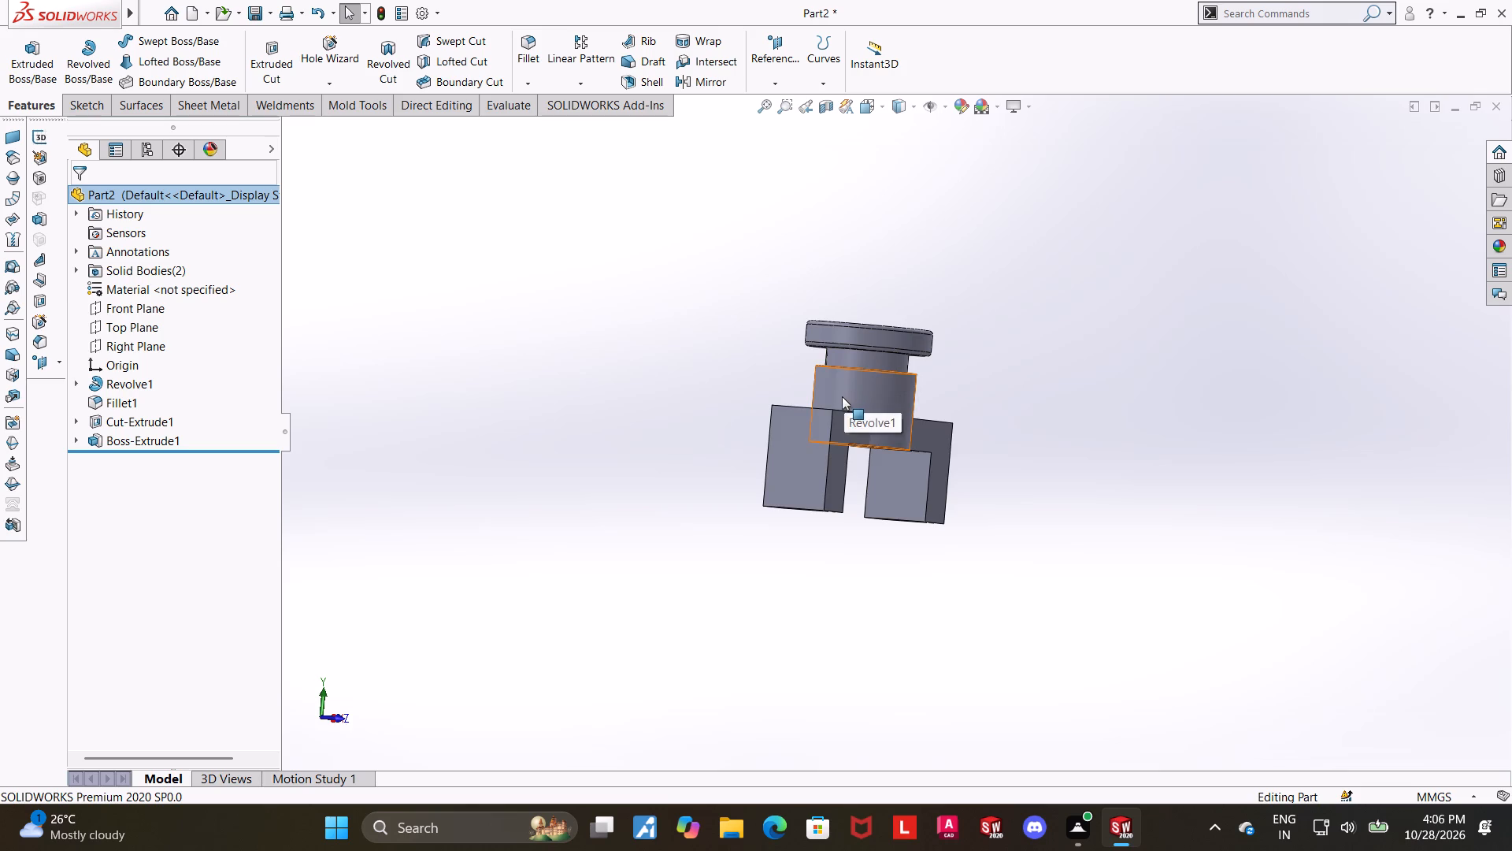
{"action": "middle_click_drag", "start_coordinate": [833, 414], "coordinate": [762, 451]}
{"action": "scroll", "coordinate": [887, 408], "scroll_direction": "down", "scroll_amount": 4}
{"action": "middle_click_drag", "start_coordinate": [888, 424], "coordinate": [920, 474]}
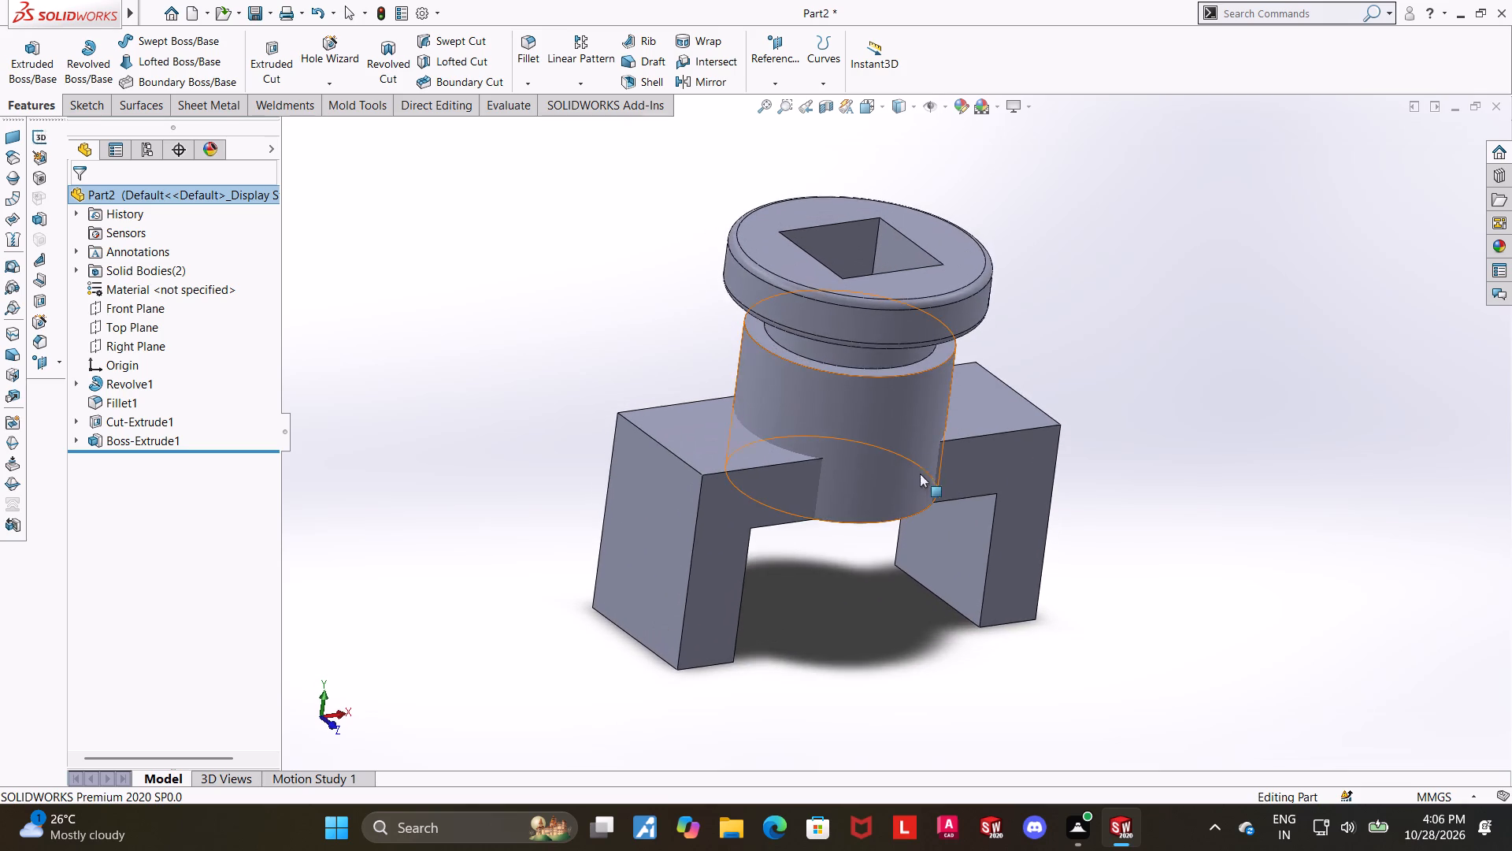
{"action": "middle_click_drag", "start_coordinate": [920, 474], "coordinate": [922, 477]}
{"action": "scroll", "coordinate": [908, 455], "scroll_direction": "down", "scroll_amount": 2}
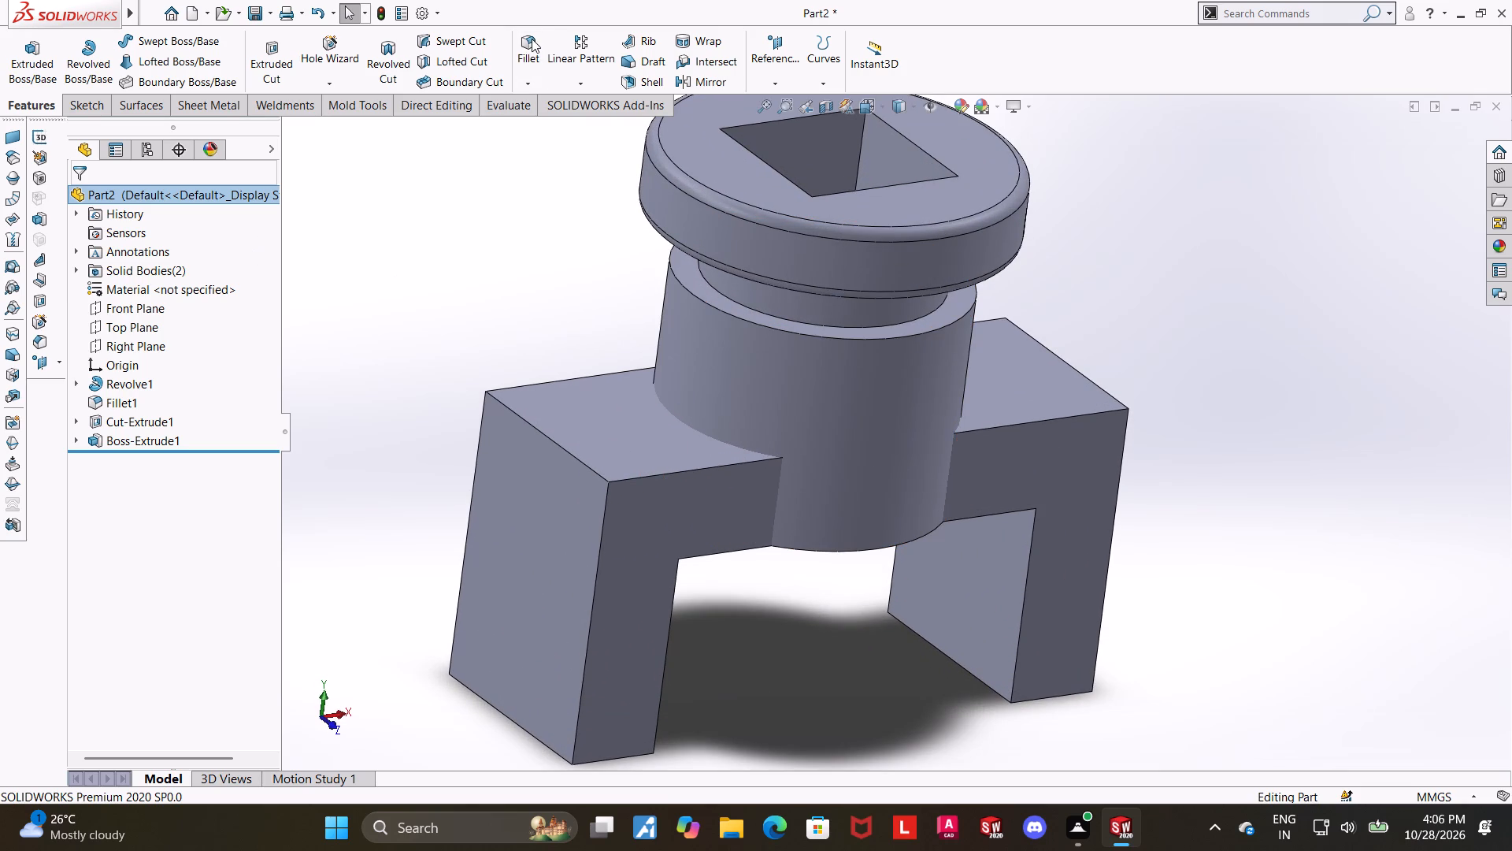
{"action": "left_click", "coordinate": [532, 39]}
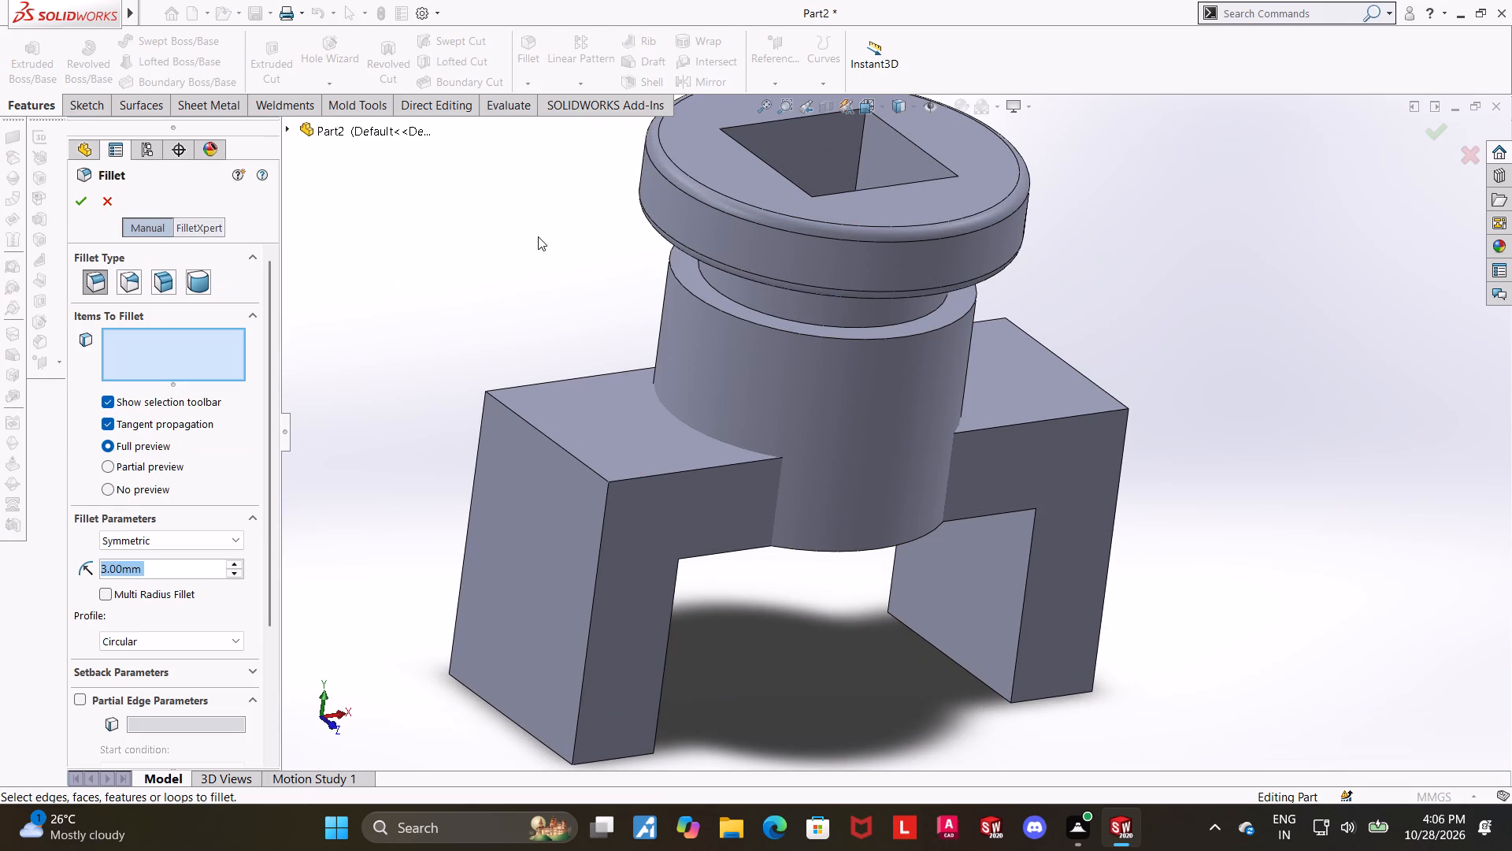
{"action": "type", "text": "10"}
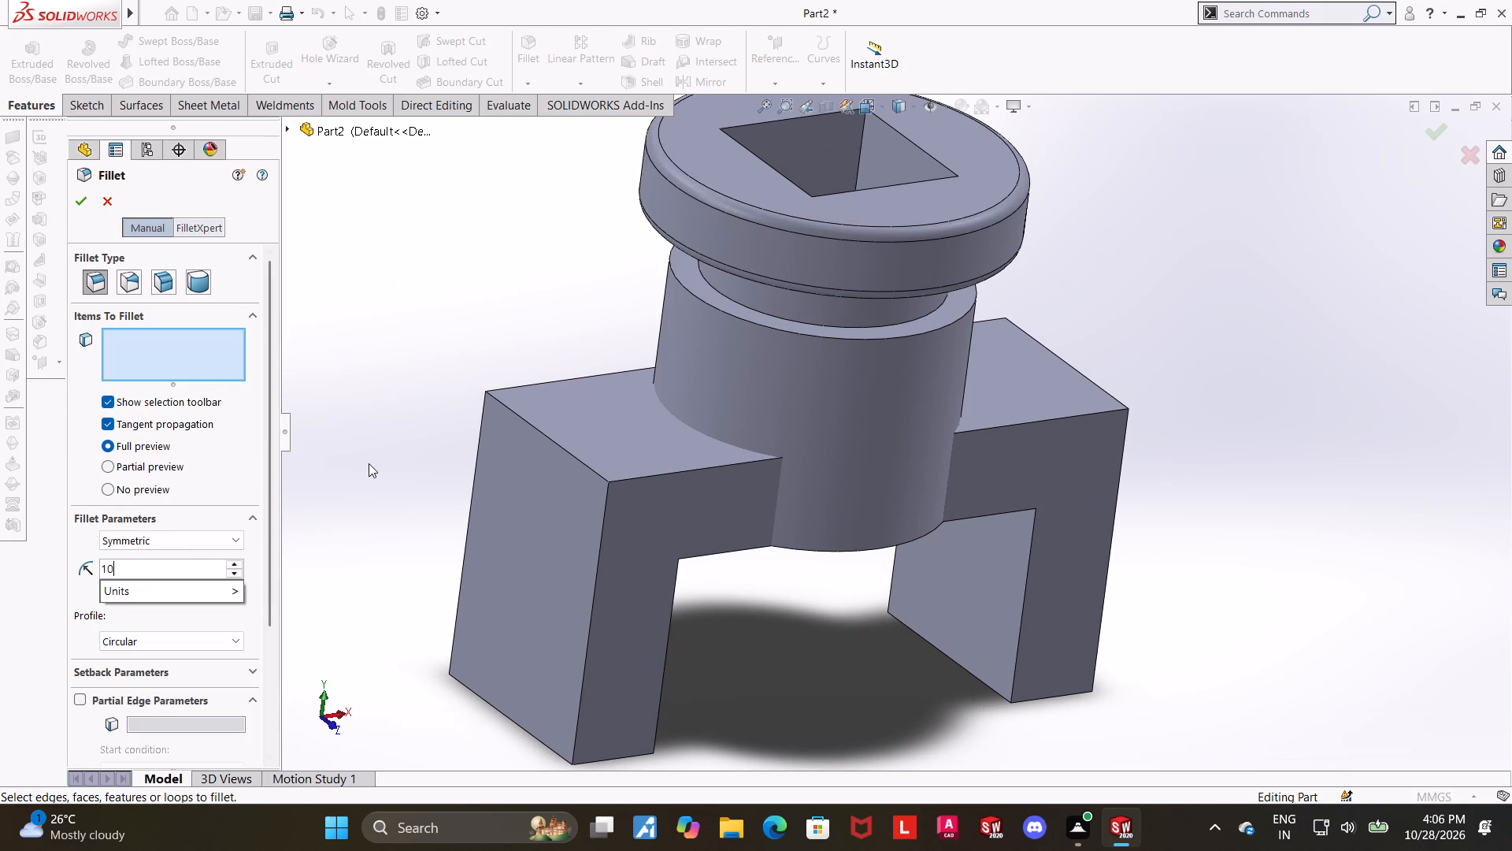
{"action": "key", "text": "Return"}
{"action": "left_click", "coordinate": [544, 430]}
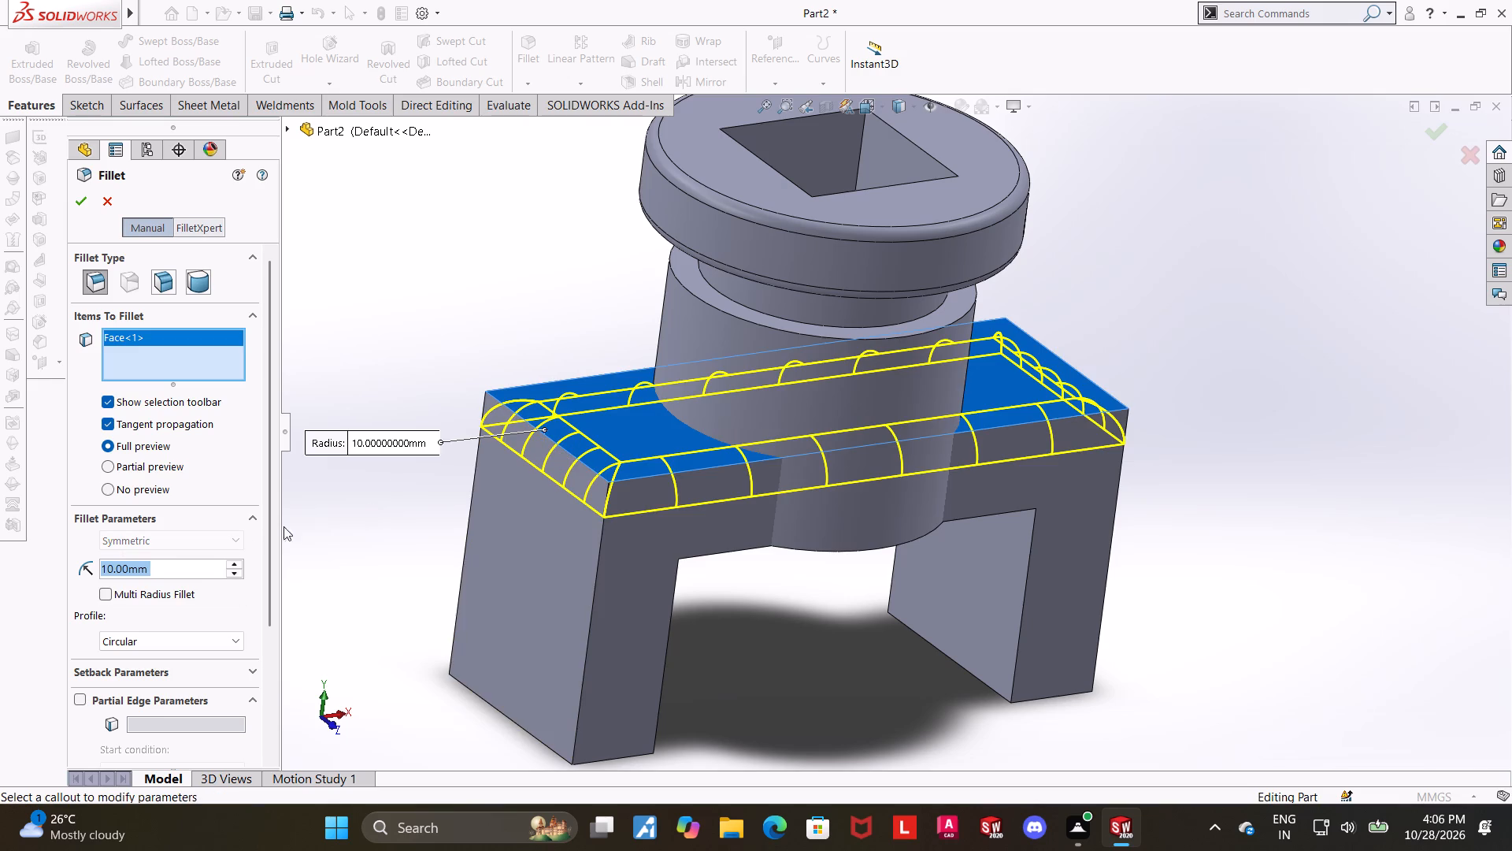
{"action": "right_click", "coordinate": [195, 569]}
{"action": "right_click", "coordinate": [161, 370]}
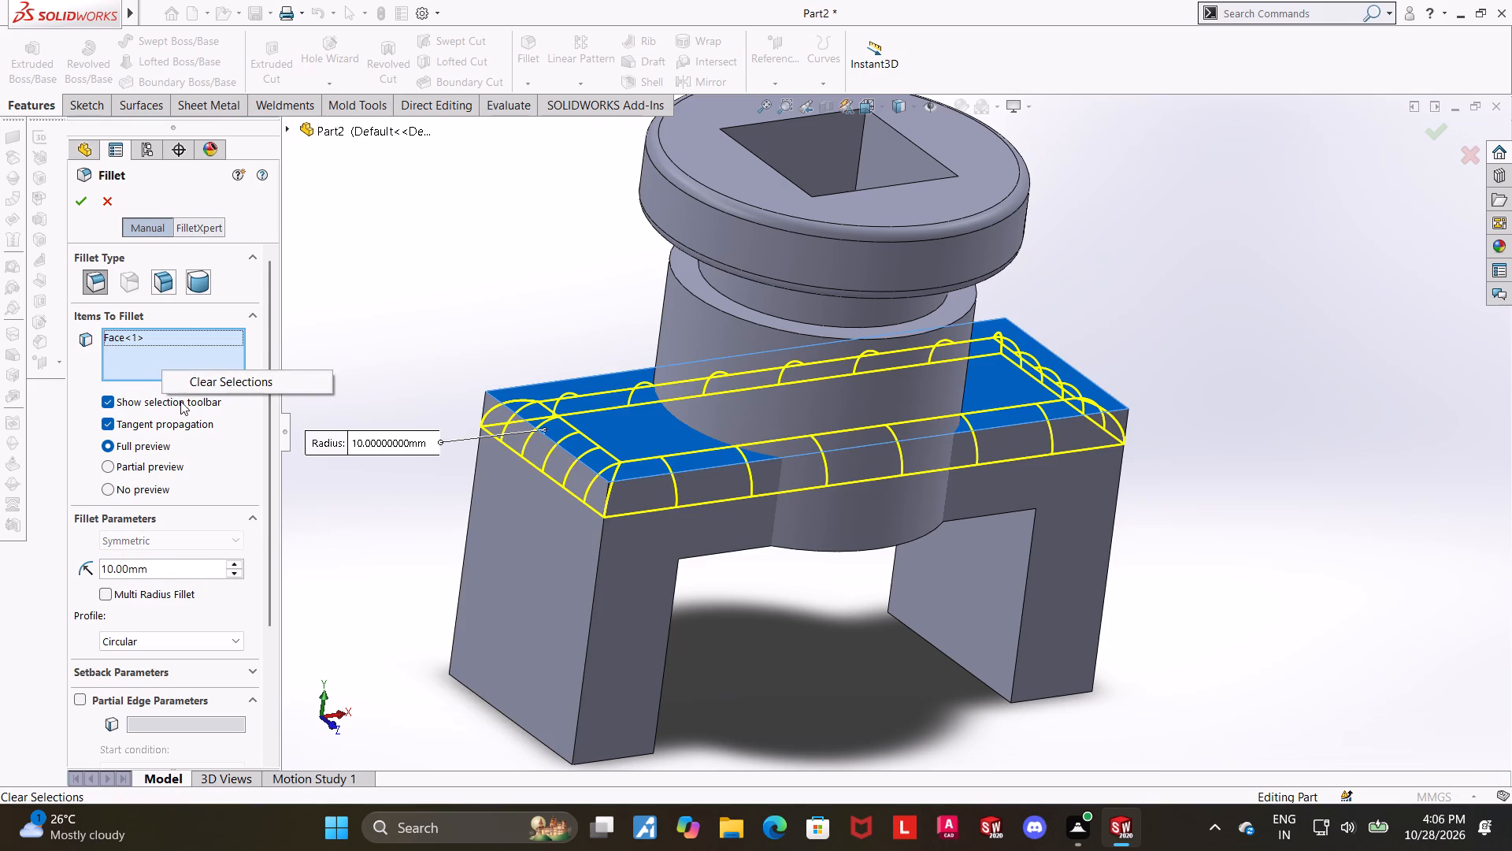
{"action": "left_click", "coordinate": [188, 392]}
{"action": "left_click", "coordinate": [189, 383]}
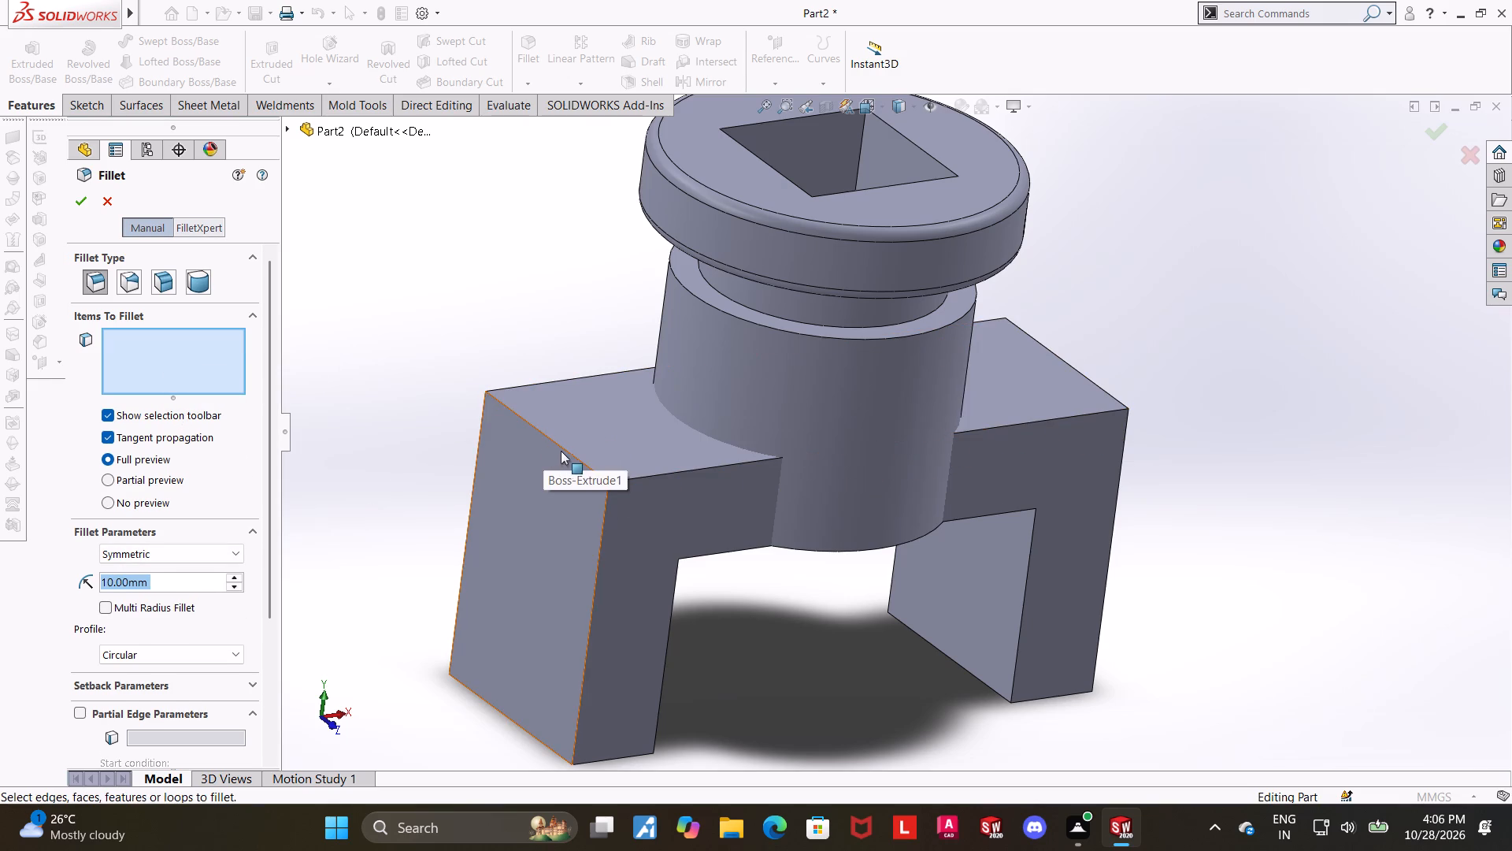
Apply the 10 mm fillet to the two outer top edges and two inner corner edges of the bridge.
{"action": "left_click", "coordinate": [563, 448]}
{"action": "middle_click_drag", "start_coordinate": [1062, 412], "coordinate": [988, 437]}
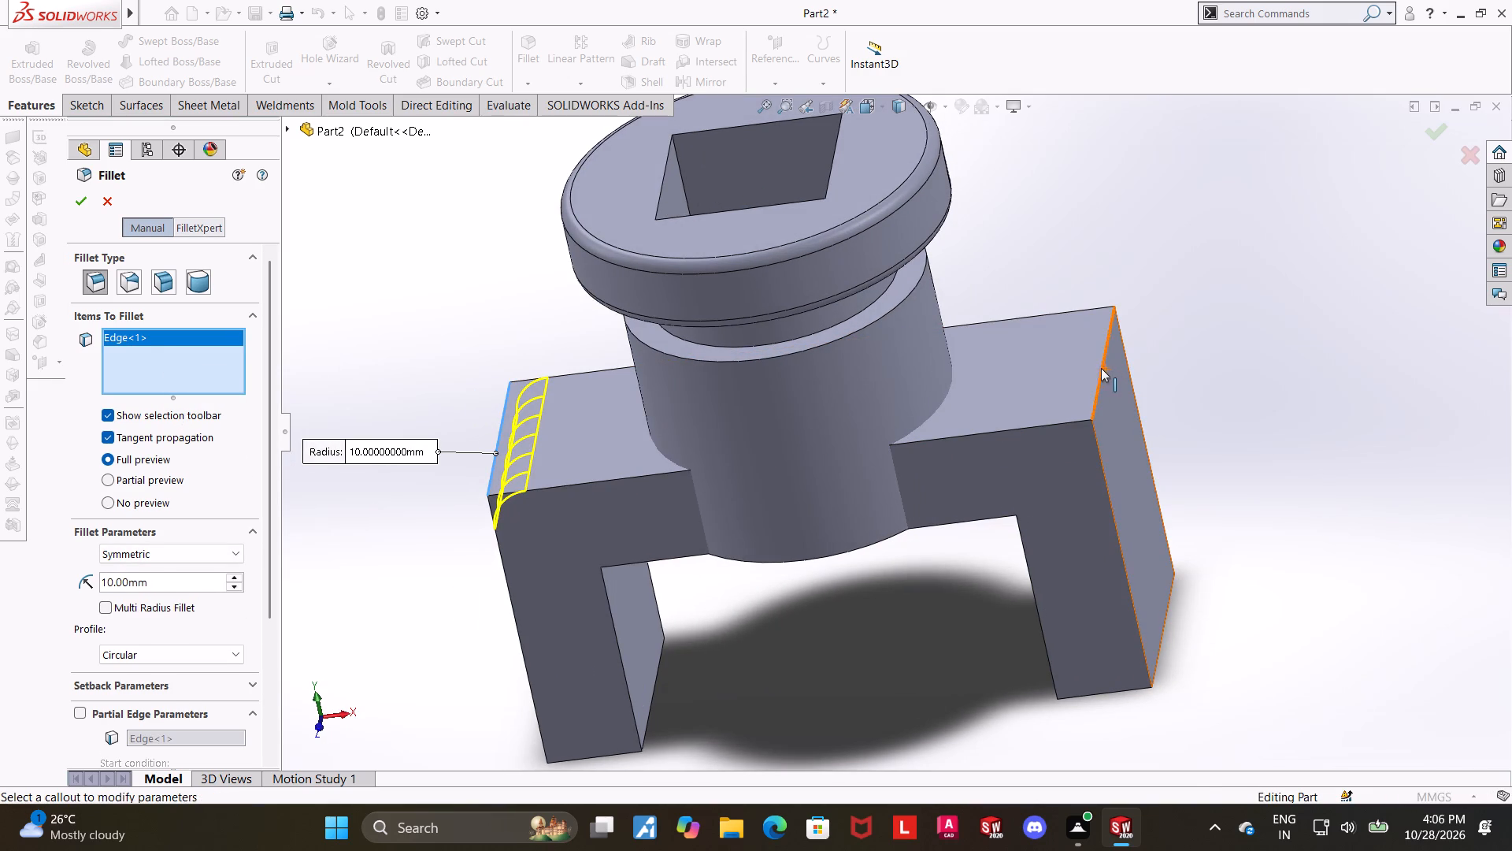
{"action": "left_click", "coordinate": [1102, 368]}
{"action": "scroll", "coordinate": [1105, 378], "scroll_direction": "up", "scroll_amount": 2}
{"action": "middle_click_drag", "start_coordinate": [882, 520], "coordinate": [862, 445]}
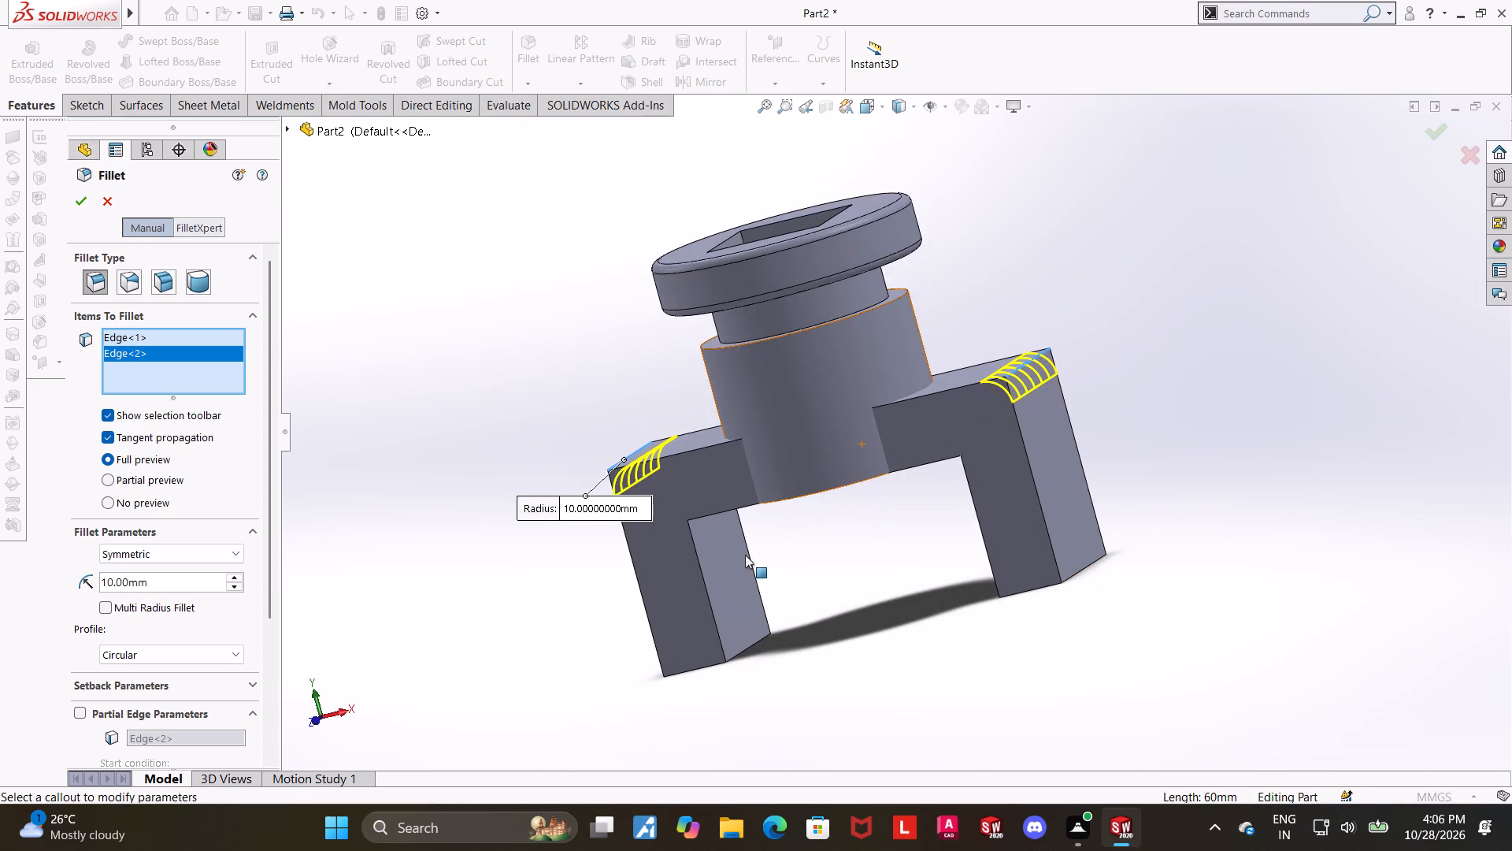
{"action": "middle_click_drag", "start_coordinate": [740, 556], "coordinate": [737, 406]}
{"action": "middle_click_drag", "start_coordinate": [718, 506], "coordinate": [704, 521]}
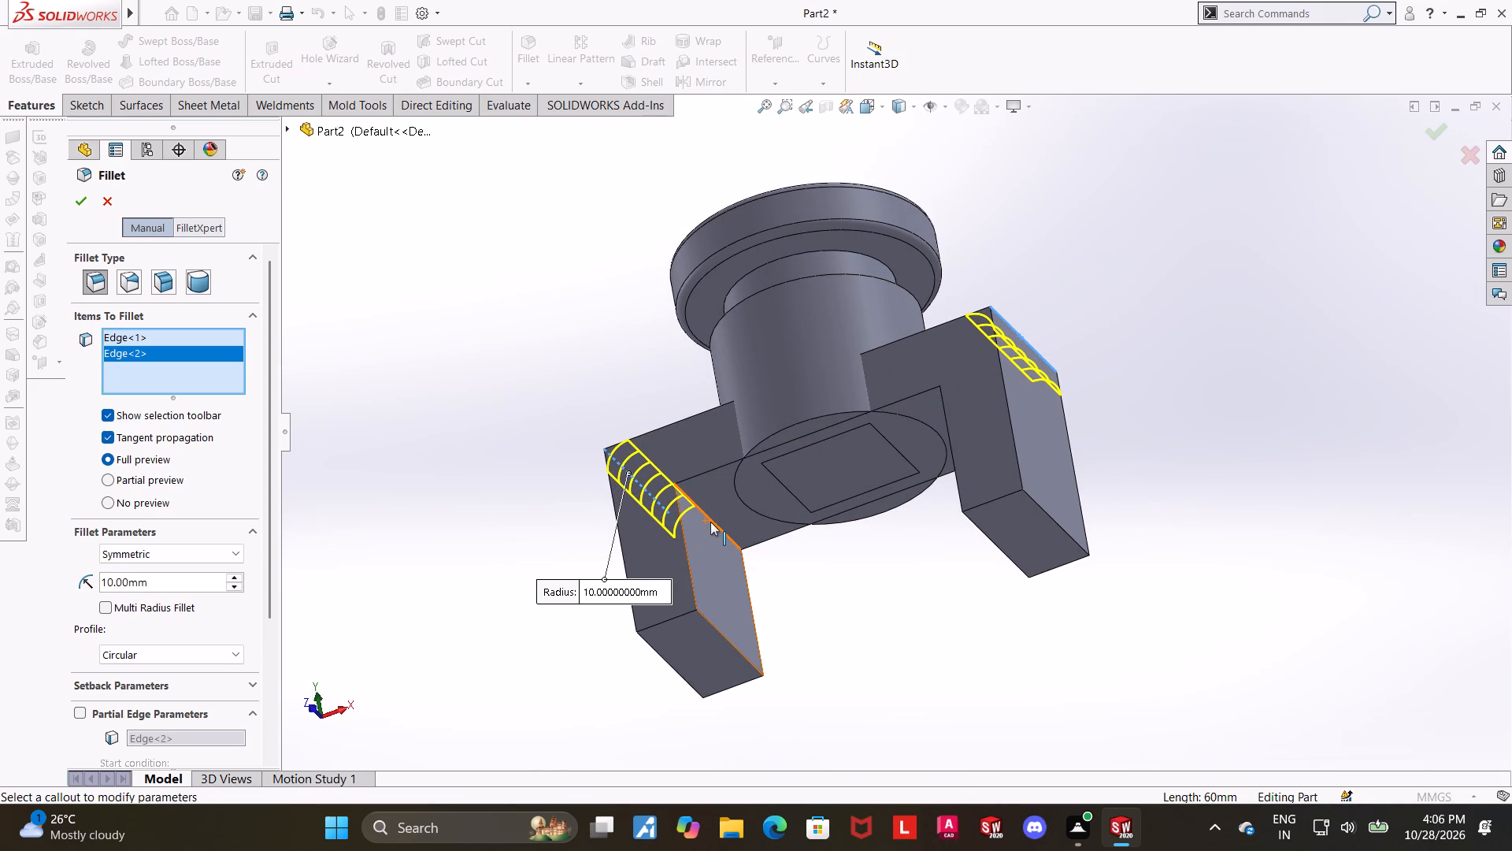
{"action": "left_click", "coordinate": [710, 522]}
{"action": "middle_click_drag", "start_coordinate": [1114, 597], "coordinate": [1135, 600]}
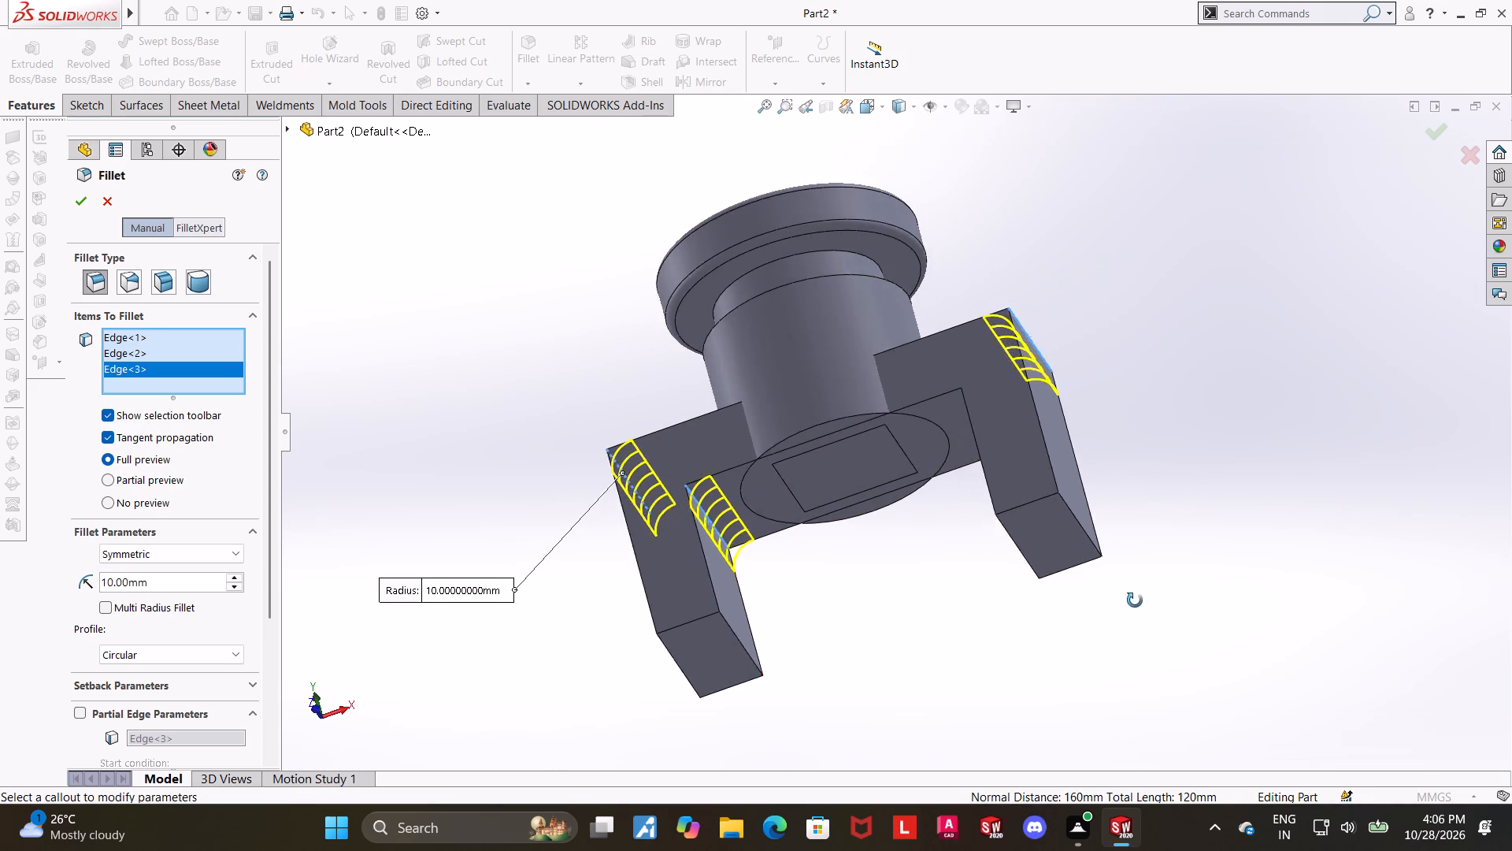
{"action": "middle_click_drag", "start_coordinate": [1135, 600], "coordinate": [1225, 565]}
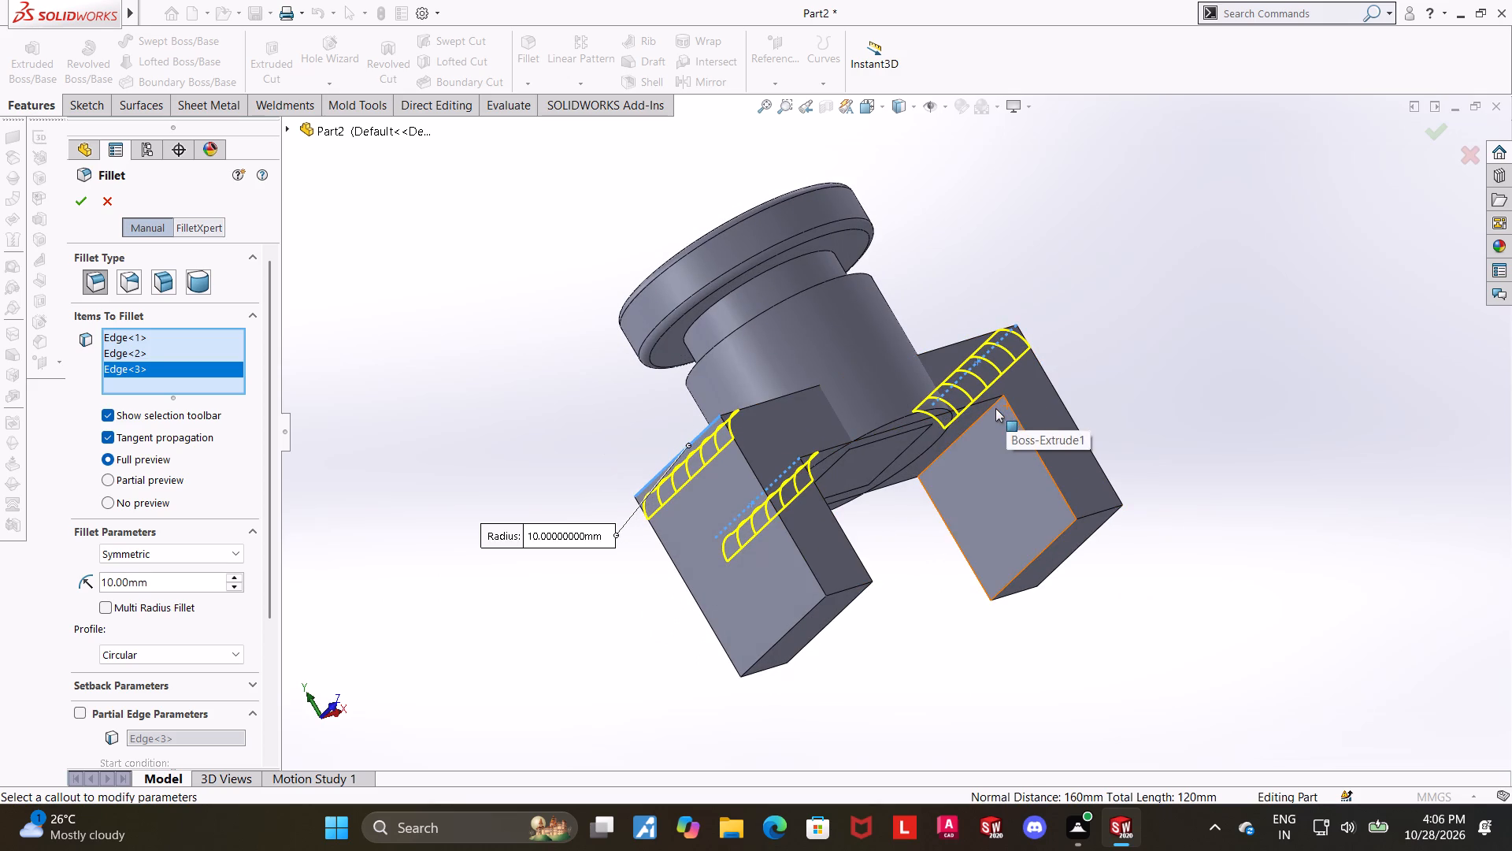
{"action": "left_click", "coordinate": [993, 406]}
{"action": "middle_click_drag", "start_coordinate": [1136, 384], "coordinate": [1062, 537]}
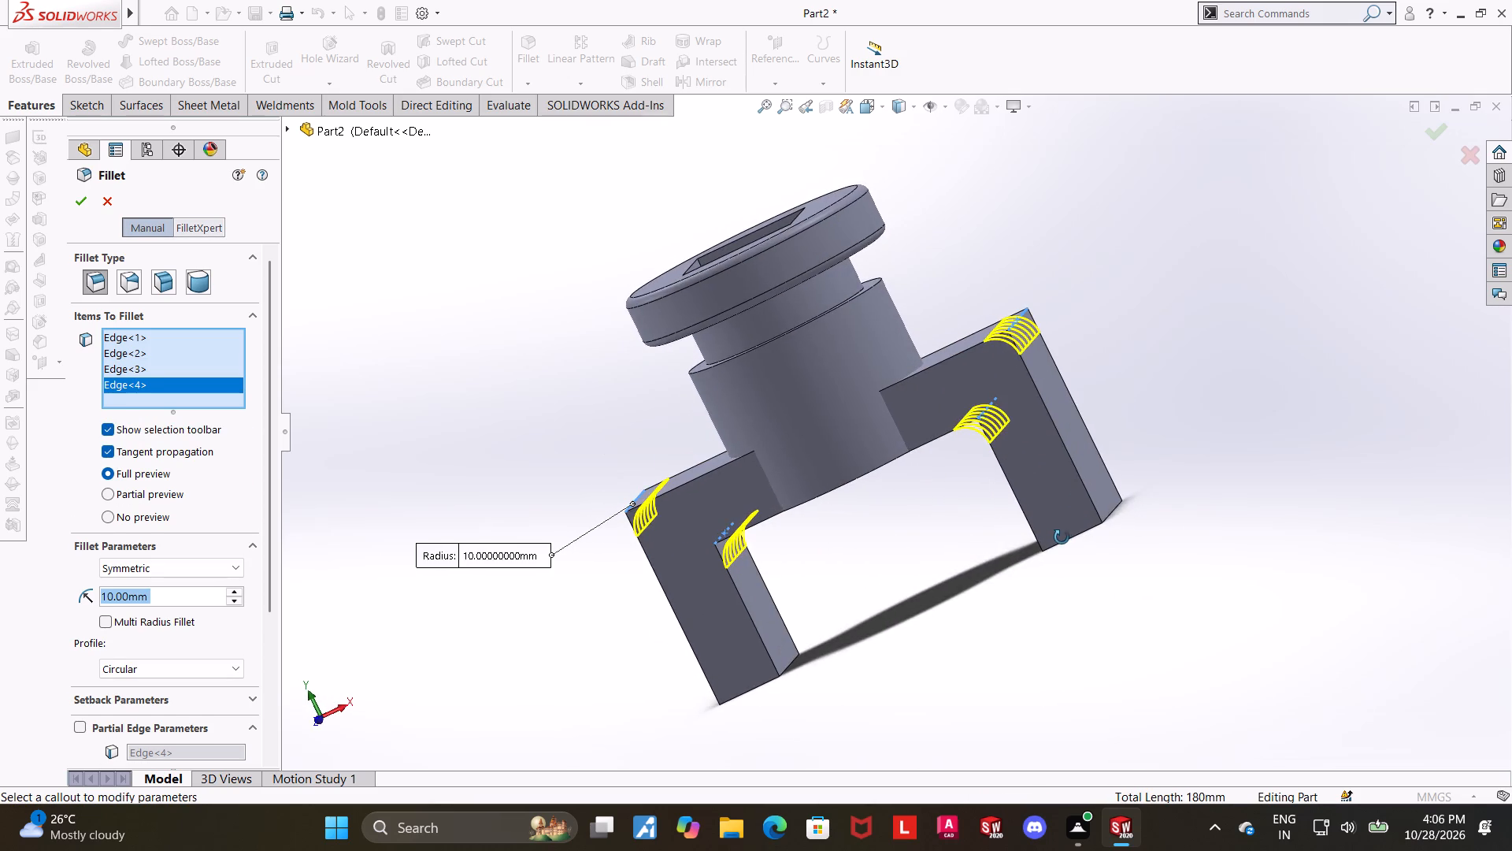
{"action": "middle_click_drag", "start_coordinate": [1062, 537], "coordinate": [1048, 571]}
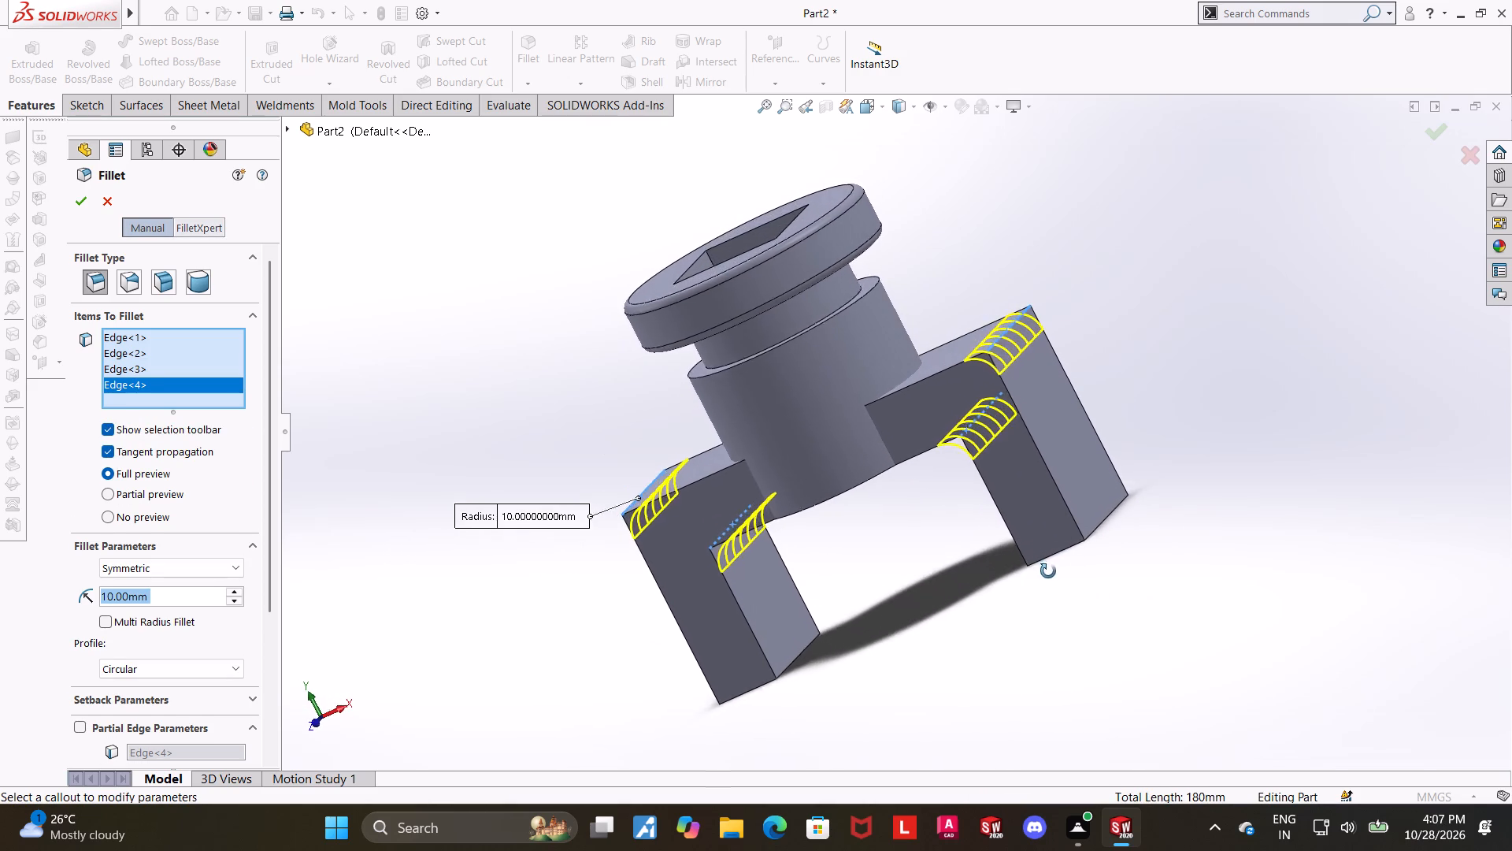
{"action": "middle_click_drag", "start_coordinate": [1048, 571], "coordinate": [1028, 703]}
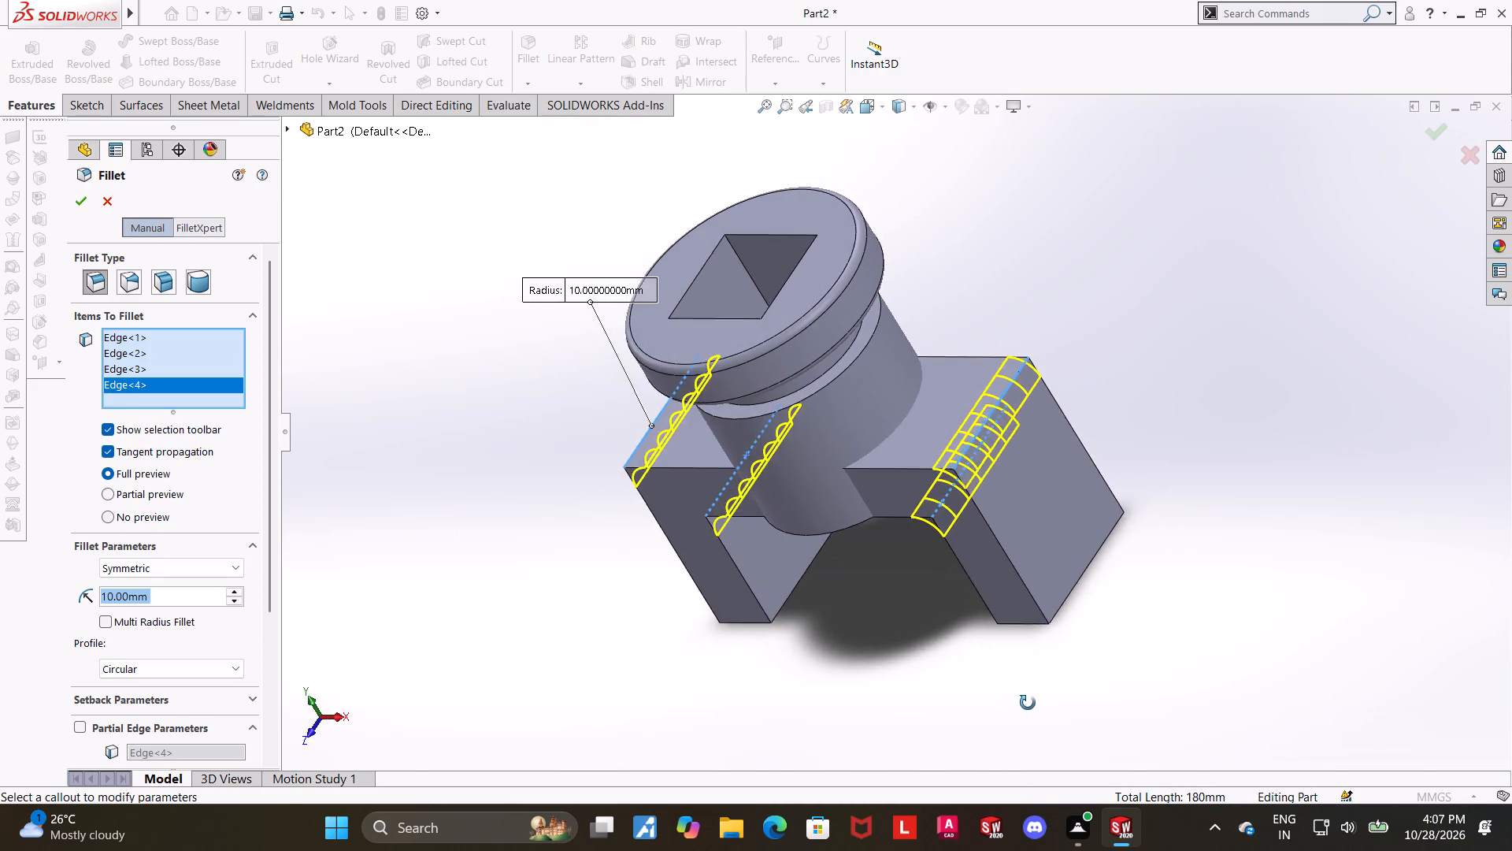
{"action": "middle_click_drag", "start_coordinate": [1028, 703], "coordinate": [1100, 599]}
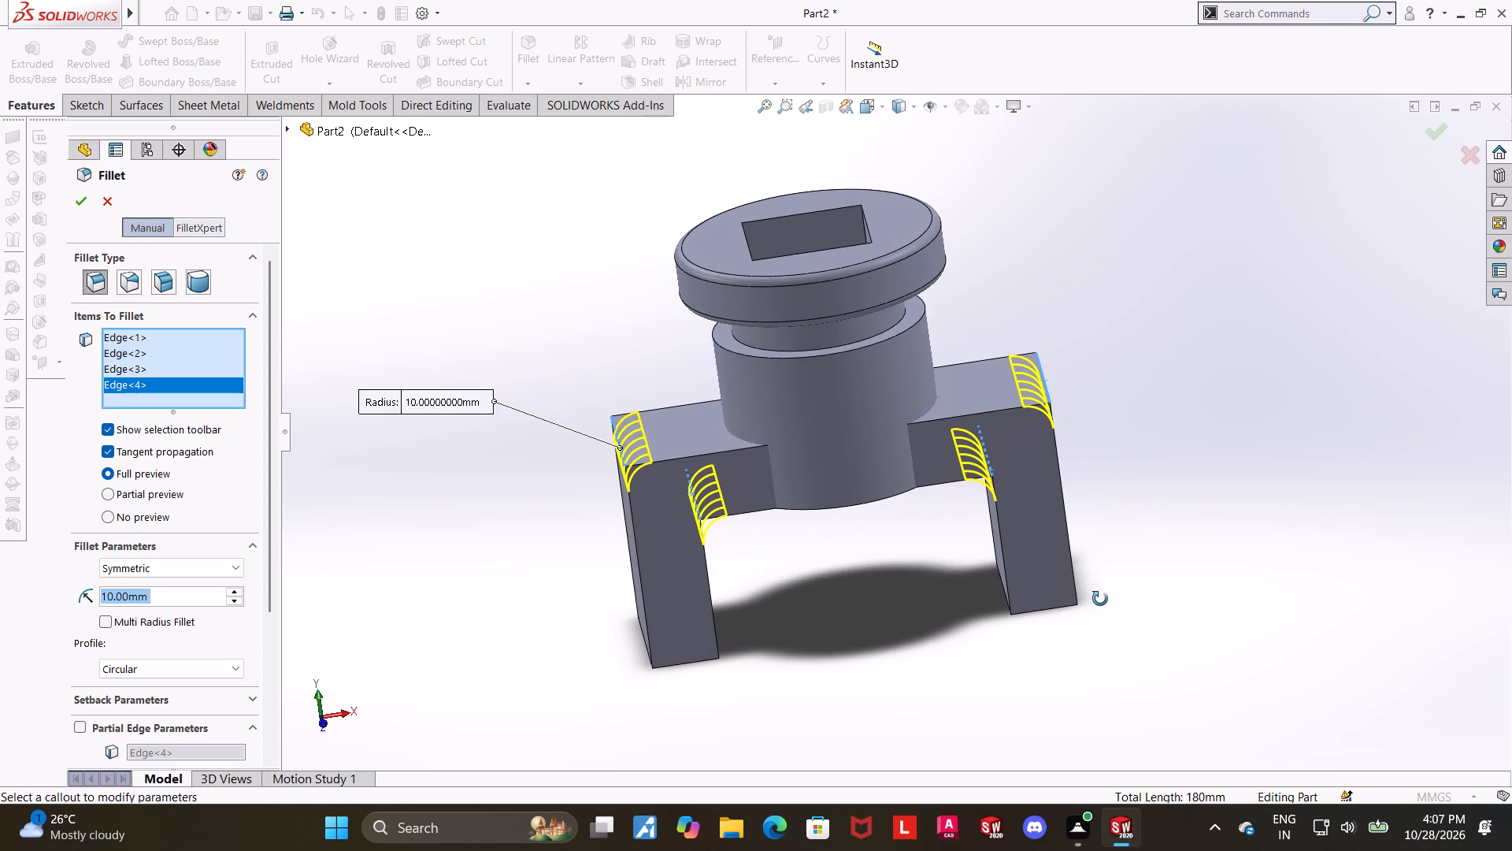
{"action": "middle_click_drag", "start_coordinate": [1100, 599], "coordinate": [1113, 608]}
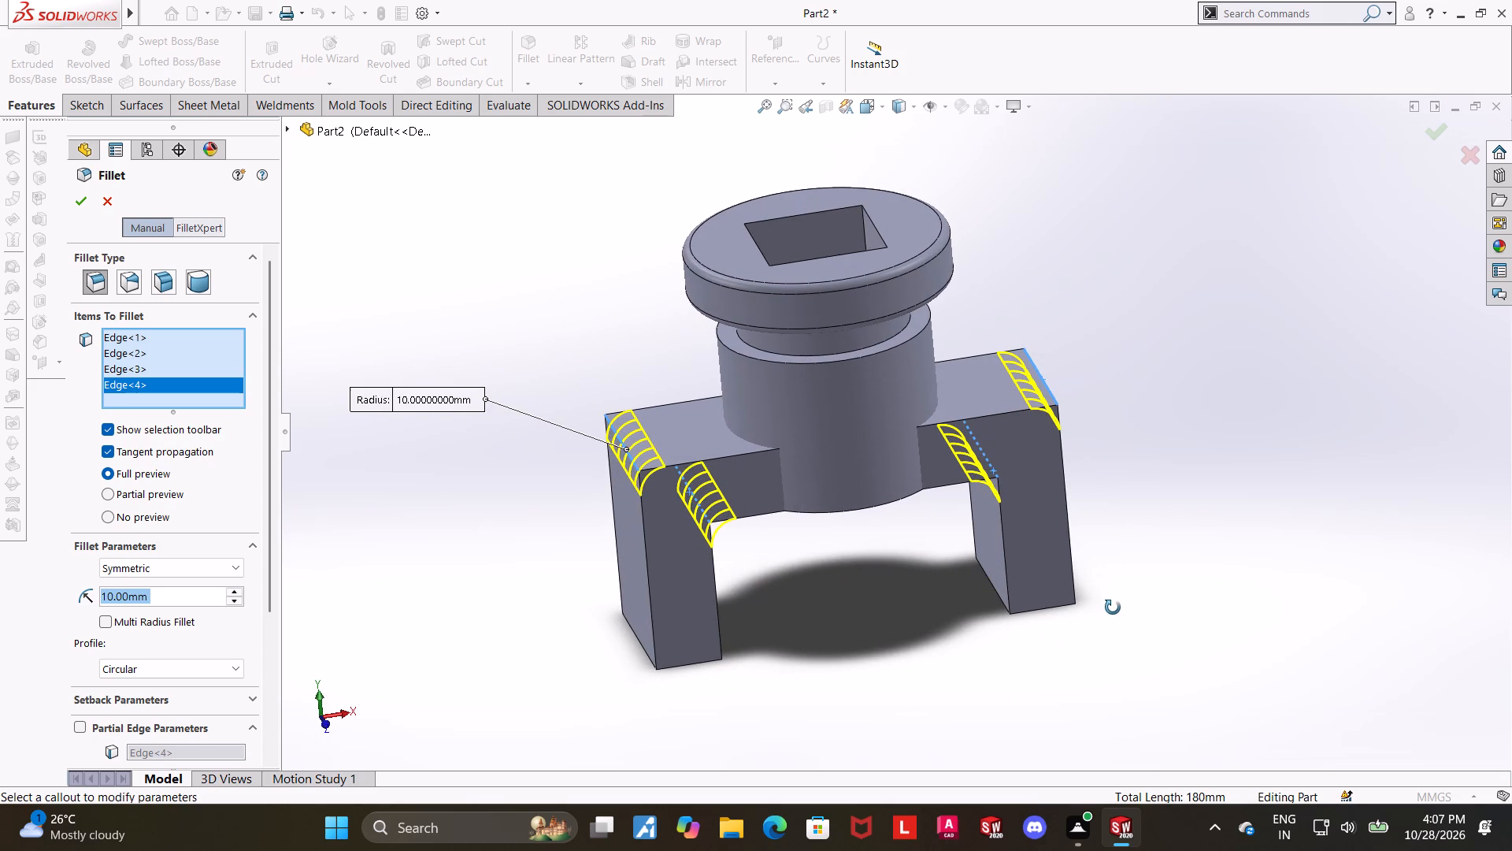
{"action": "middle_click_drag", "start_coordinate": [1113, 608], "coordinate": [1151, 560]}
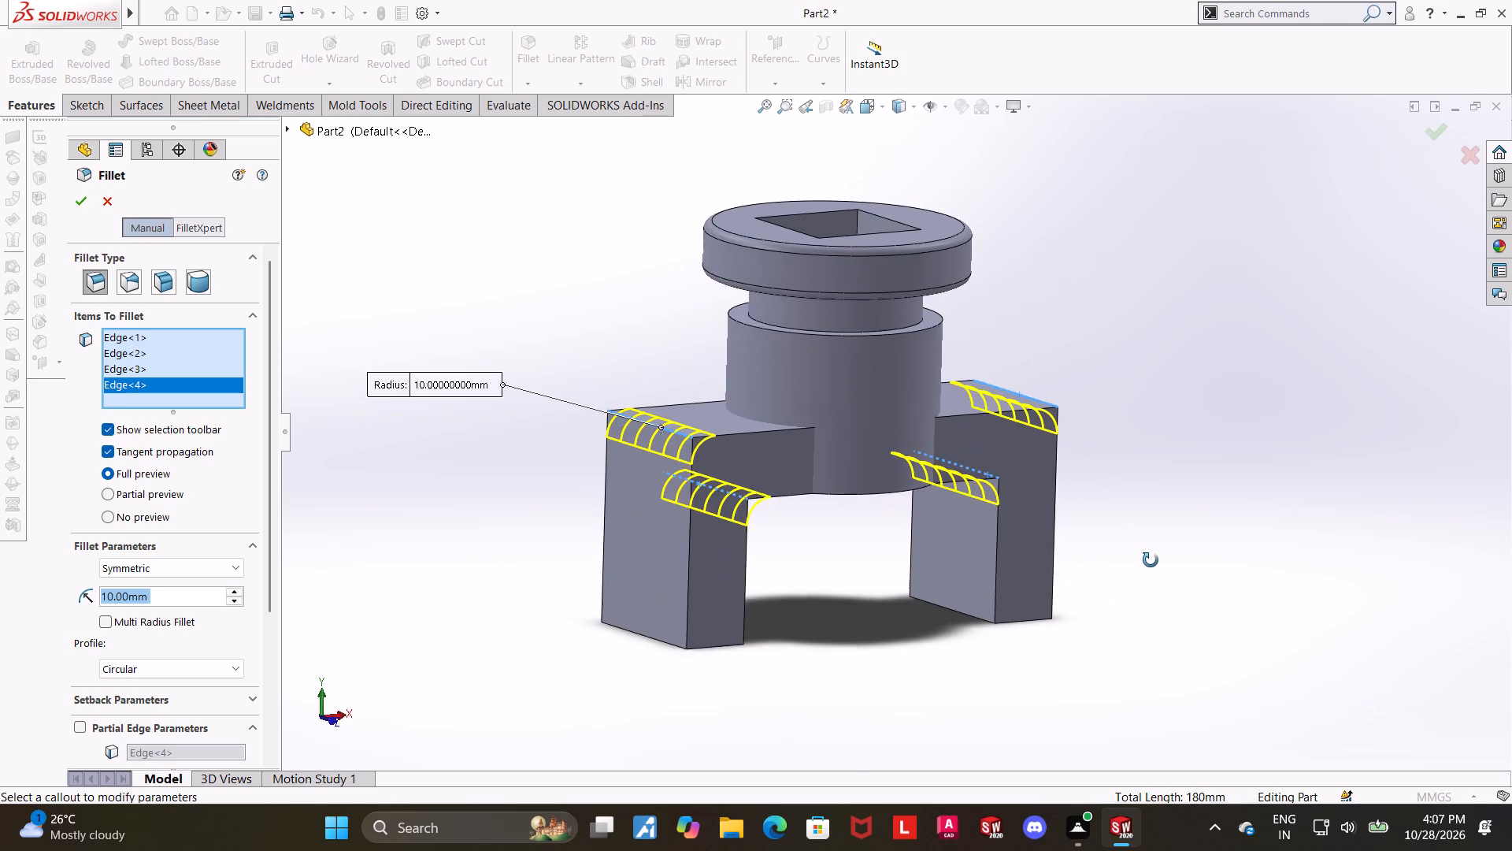
{"action": "middle_click_drag", "start_coordinate": [1151, 560], "coordinate": [1162, 579]}
{"action": "left_click", "coordinate": [70, 204]}
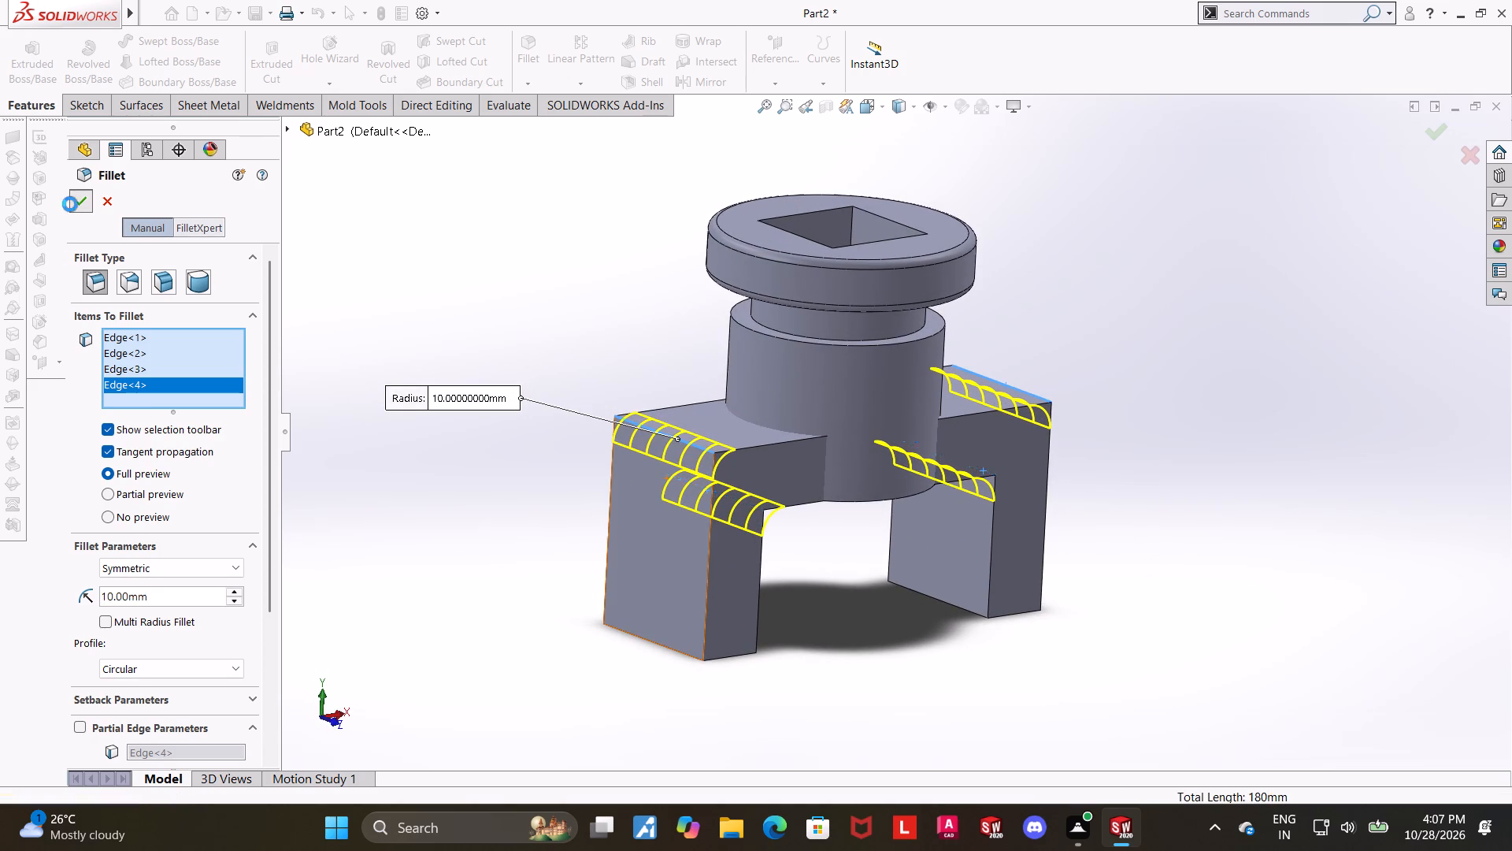
{"action": "left_click", "coordinate": [574, 287]}
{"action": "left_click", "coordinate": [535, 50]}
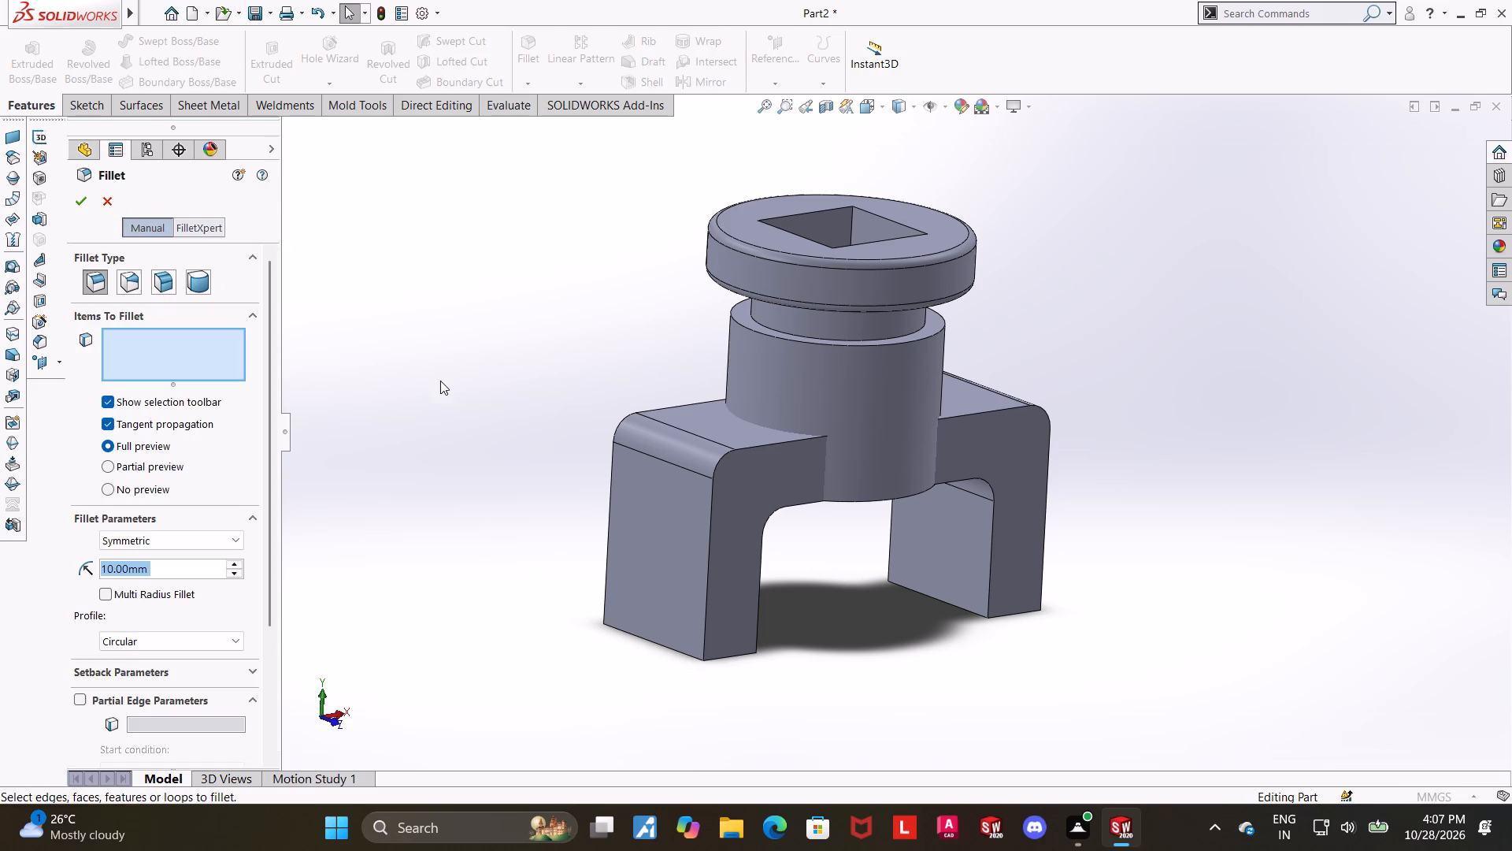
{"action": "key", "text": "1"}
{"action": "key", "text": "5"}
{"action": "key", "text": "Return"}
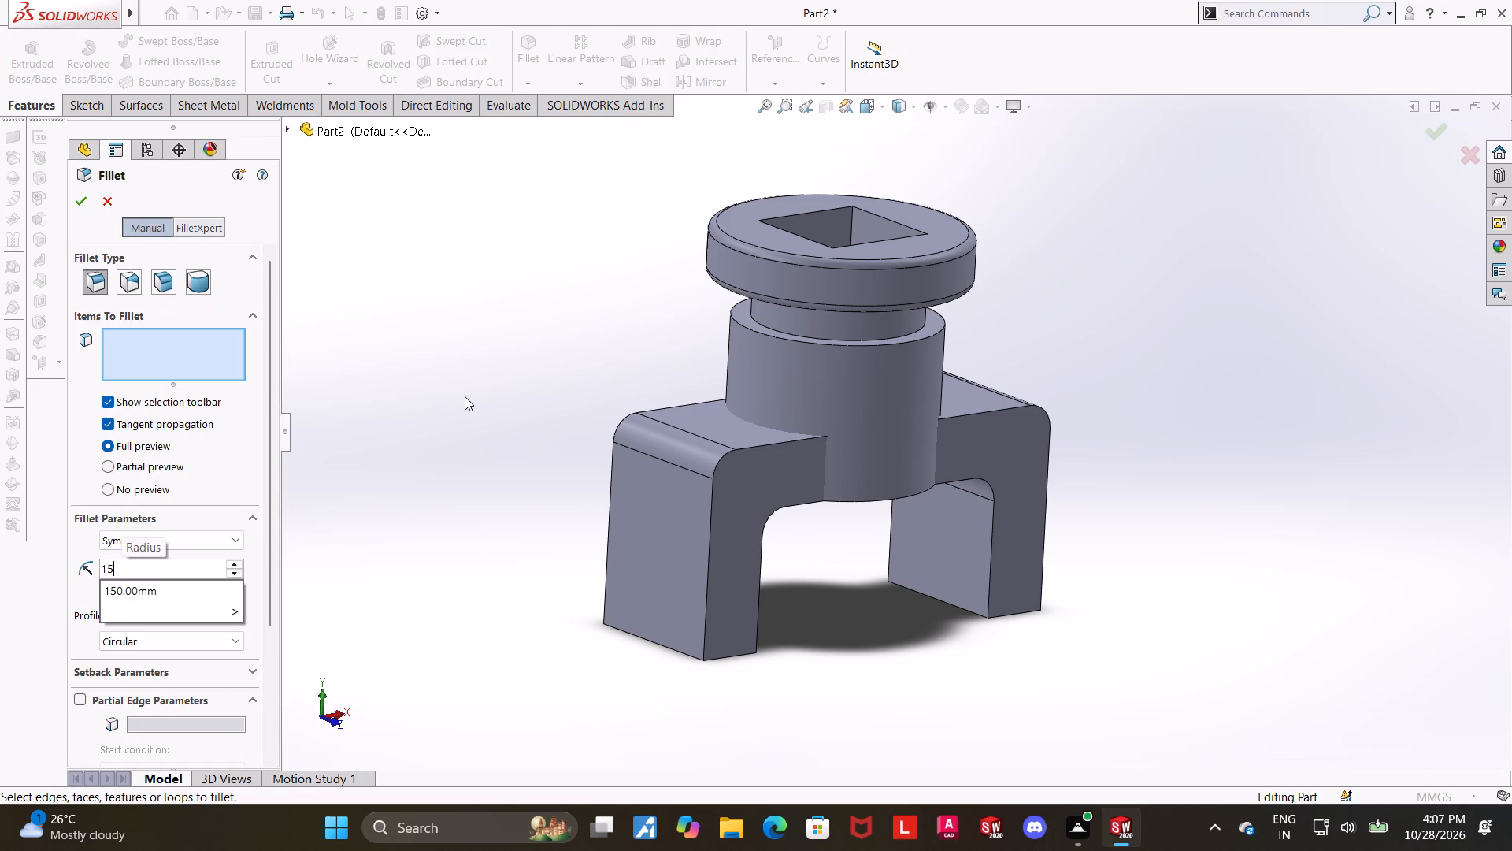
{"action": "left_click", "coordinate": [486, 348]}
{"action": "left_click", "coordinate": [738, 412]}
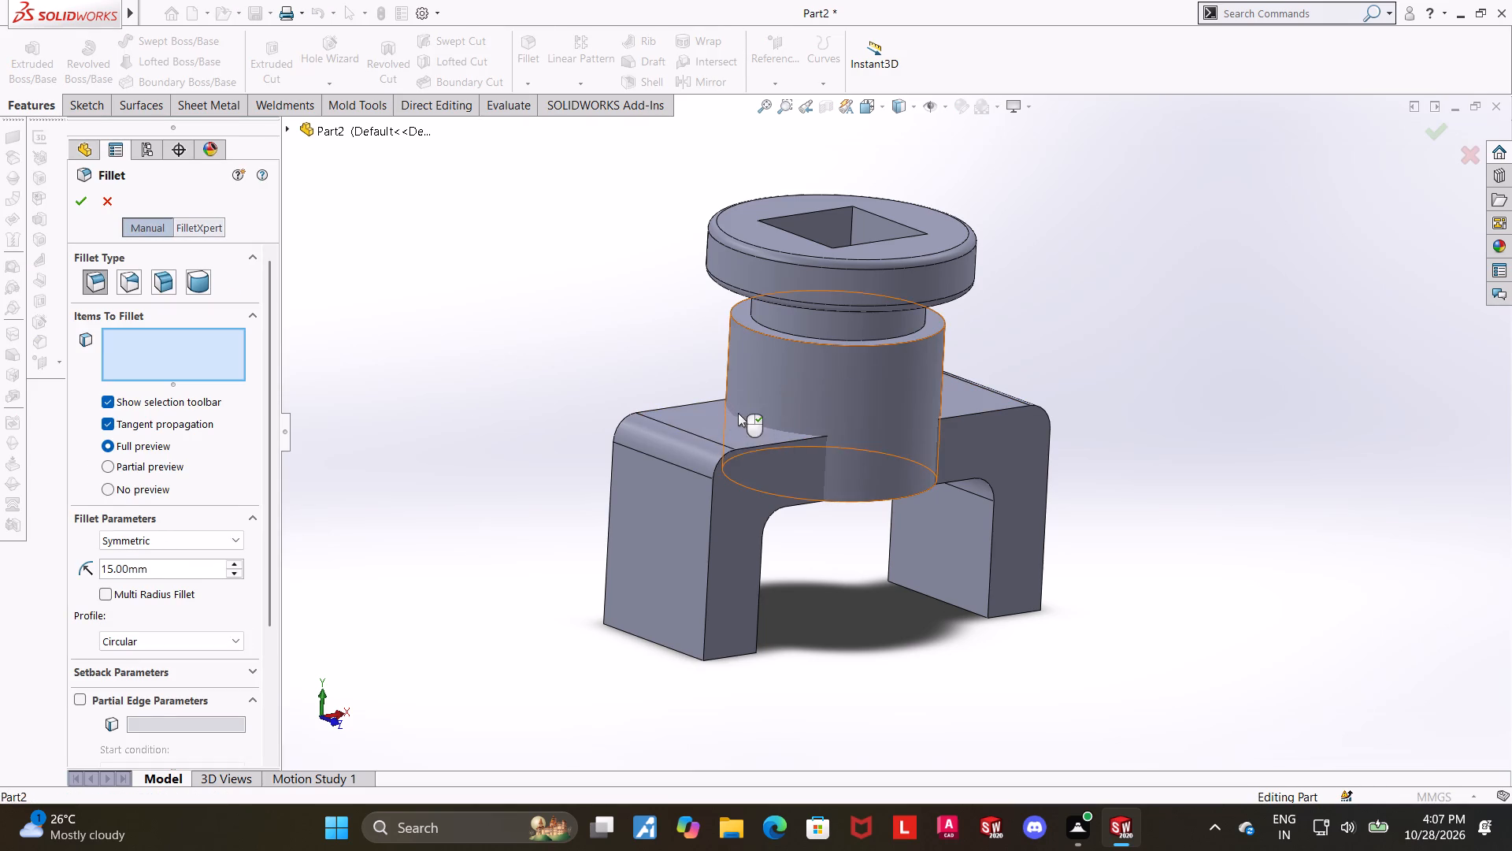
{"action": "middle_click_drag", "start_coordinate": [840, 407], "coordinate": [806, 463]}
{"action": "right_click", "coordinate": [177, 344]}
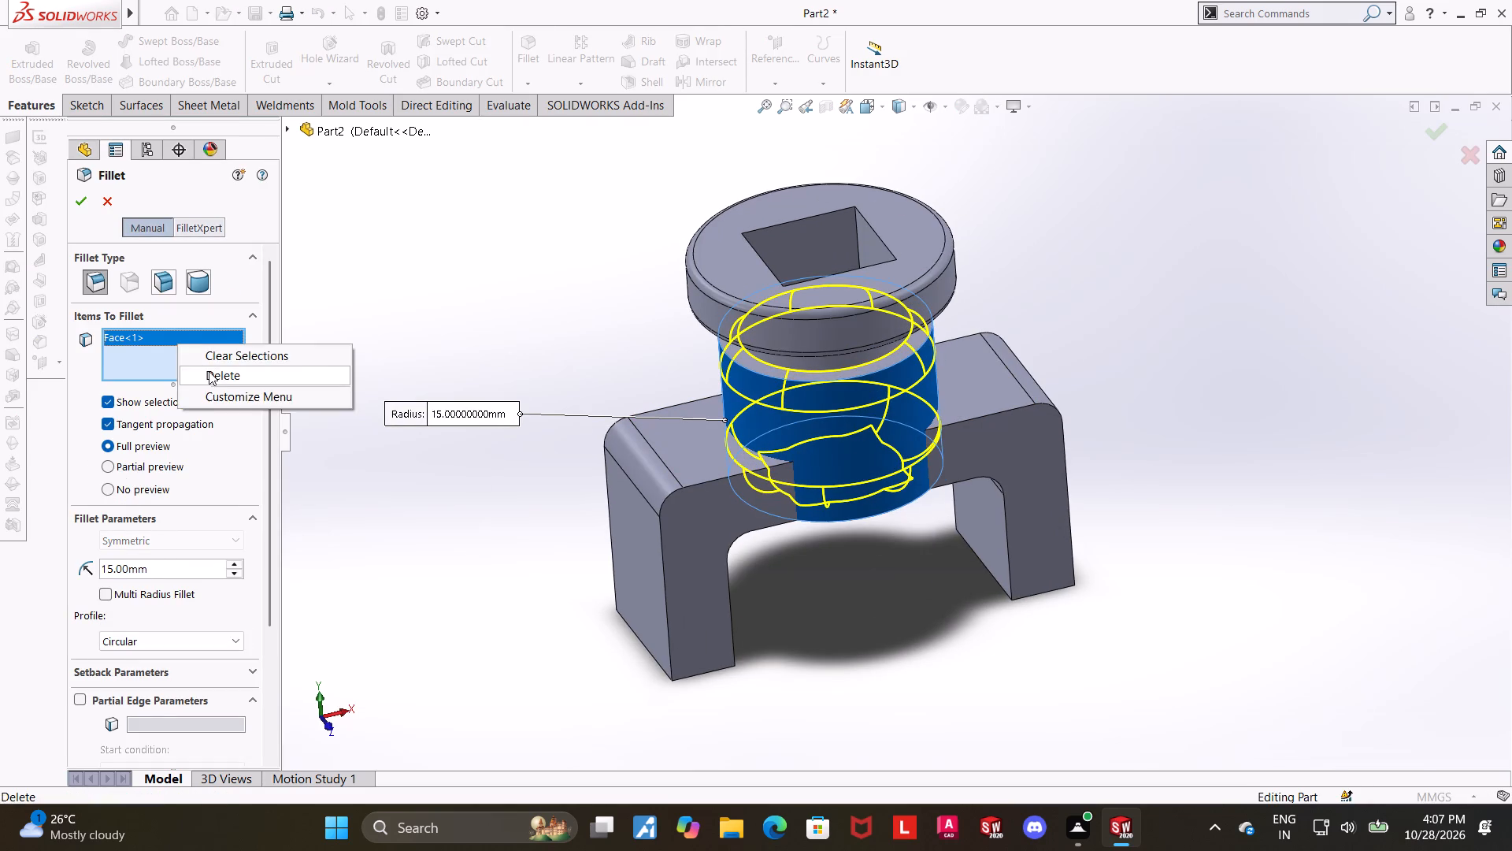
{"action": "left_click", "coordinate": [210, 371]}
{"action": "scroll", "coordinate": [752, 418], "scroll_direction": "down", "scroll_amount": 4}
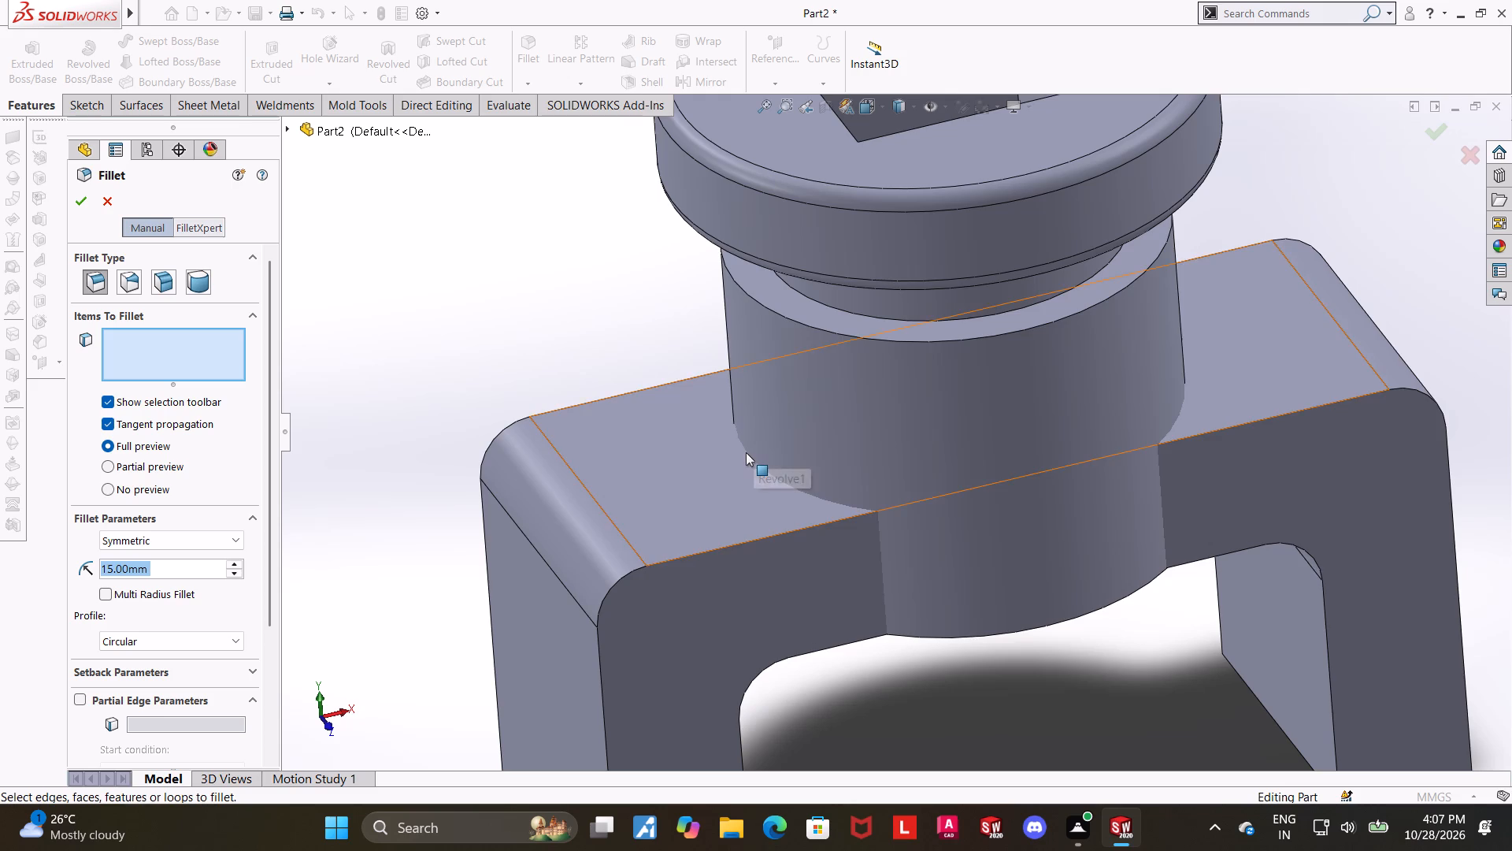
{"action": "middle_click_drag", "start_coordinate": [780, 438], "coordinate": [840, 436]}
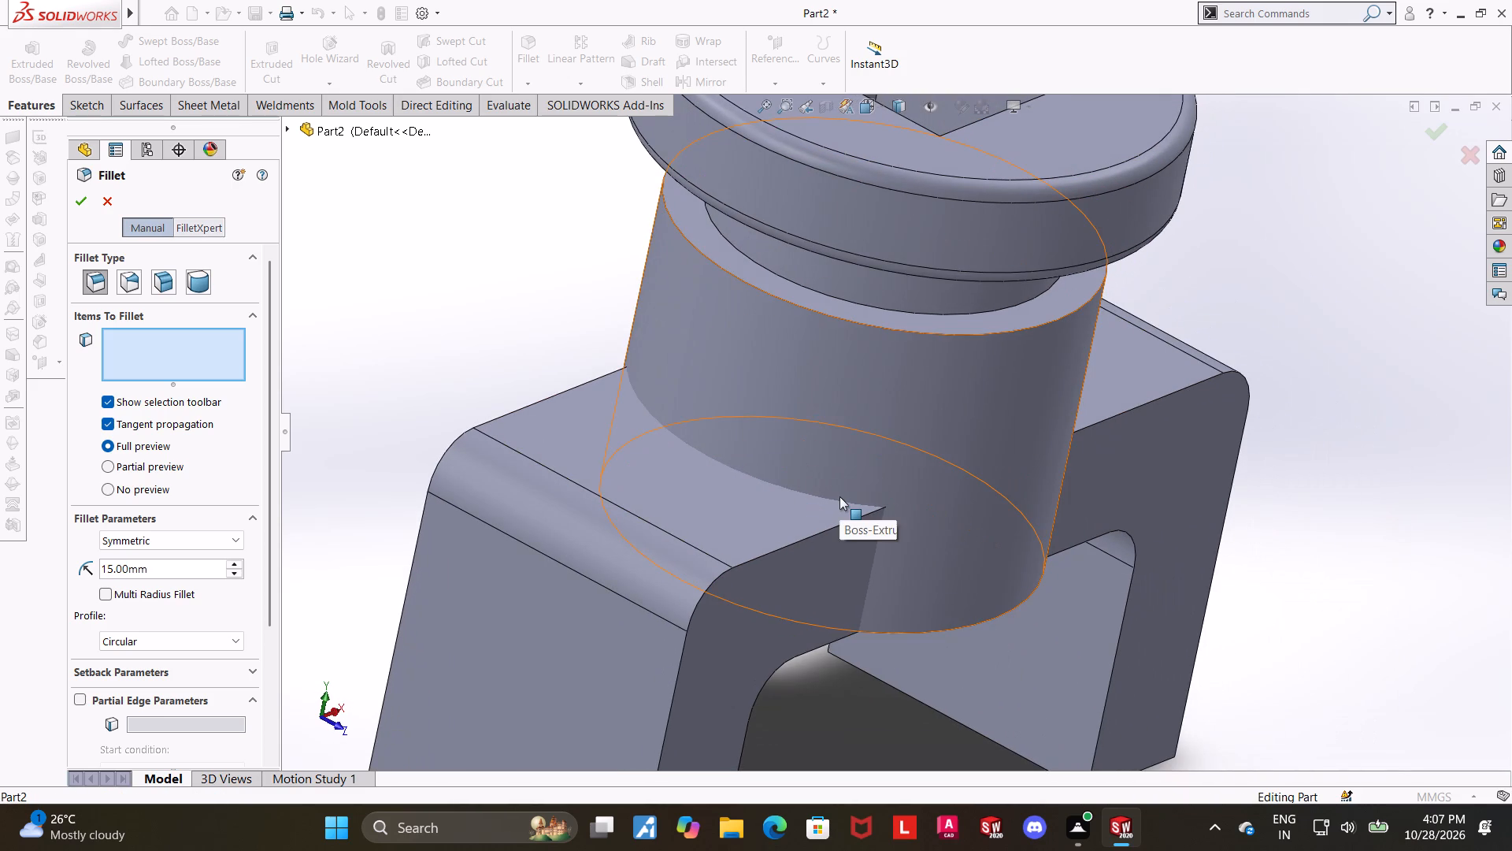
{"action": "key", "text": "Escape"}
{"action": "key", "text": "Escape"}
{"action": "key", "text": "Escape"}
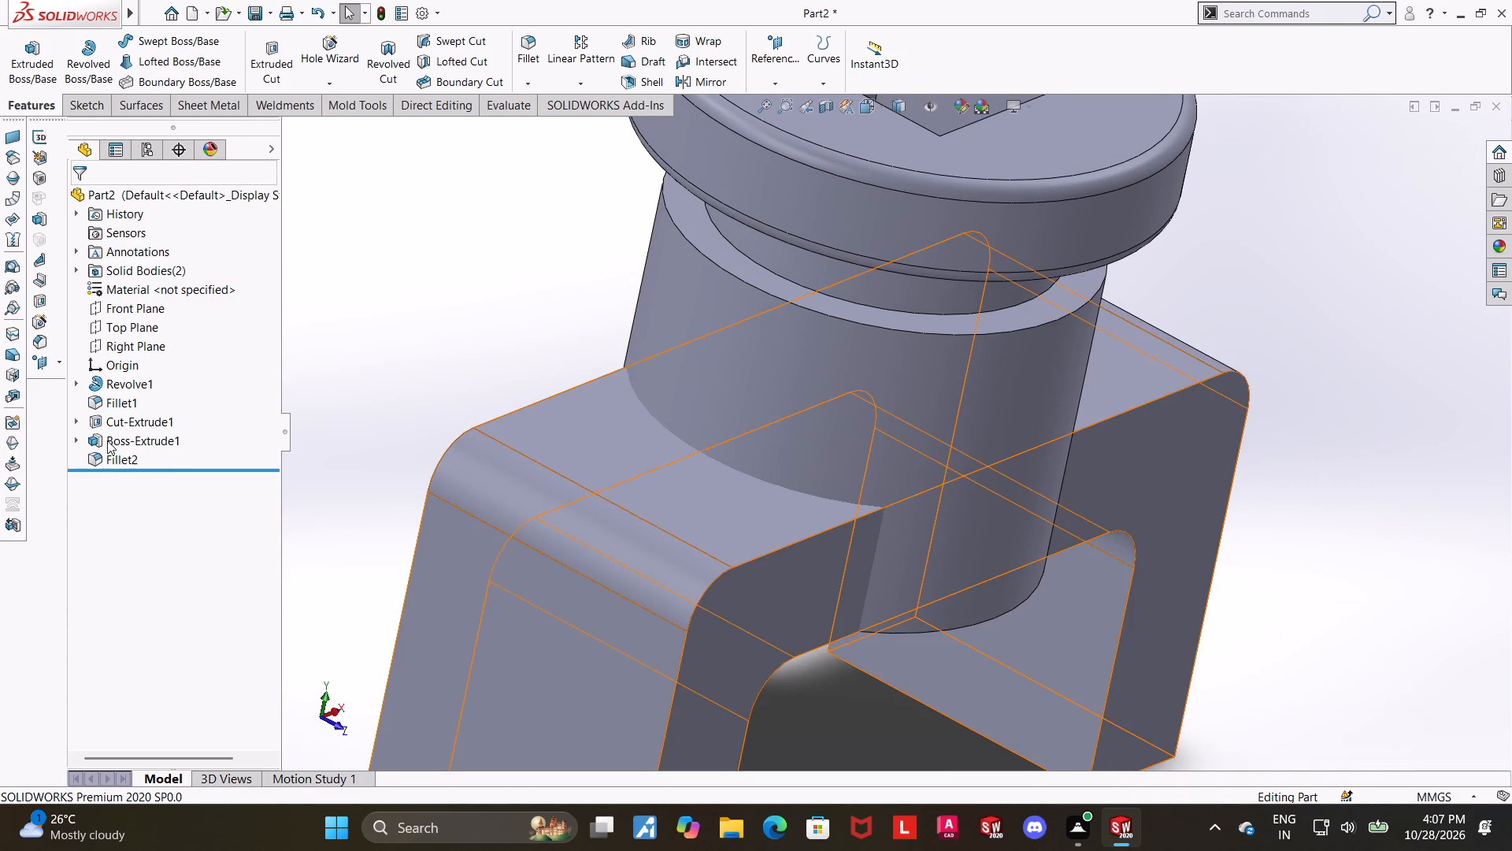
Edit the bridge extrusion to merge its result with the stepped cylinder body.
{"action": "left_click", "coordinate": [107, 440]}
{"action": "left_click", "coordinate": [121, 398]}
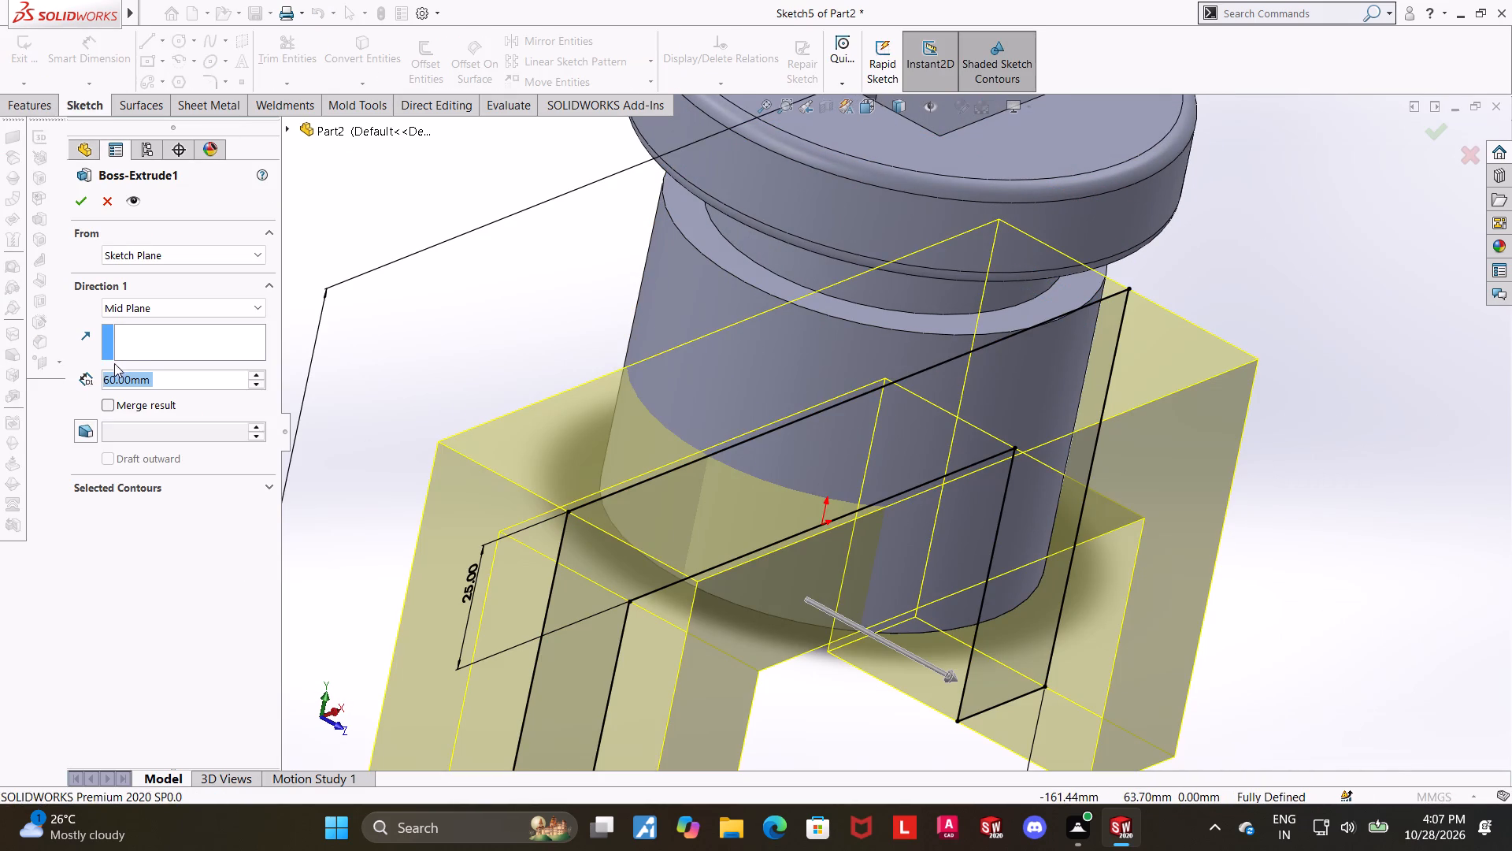
{"action": "left_click", "coordinate": [103, 396]}
{"action": "left_click", "coordinate": [109, 404]}
{"action": "left_click", "coordinate": [78, 203]}
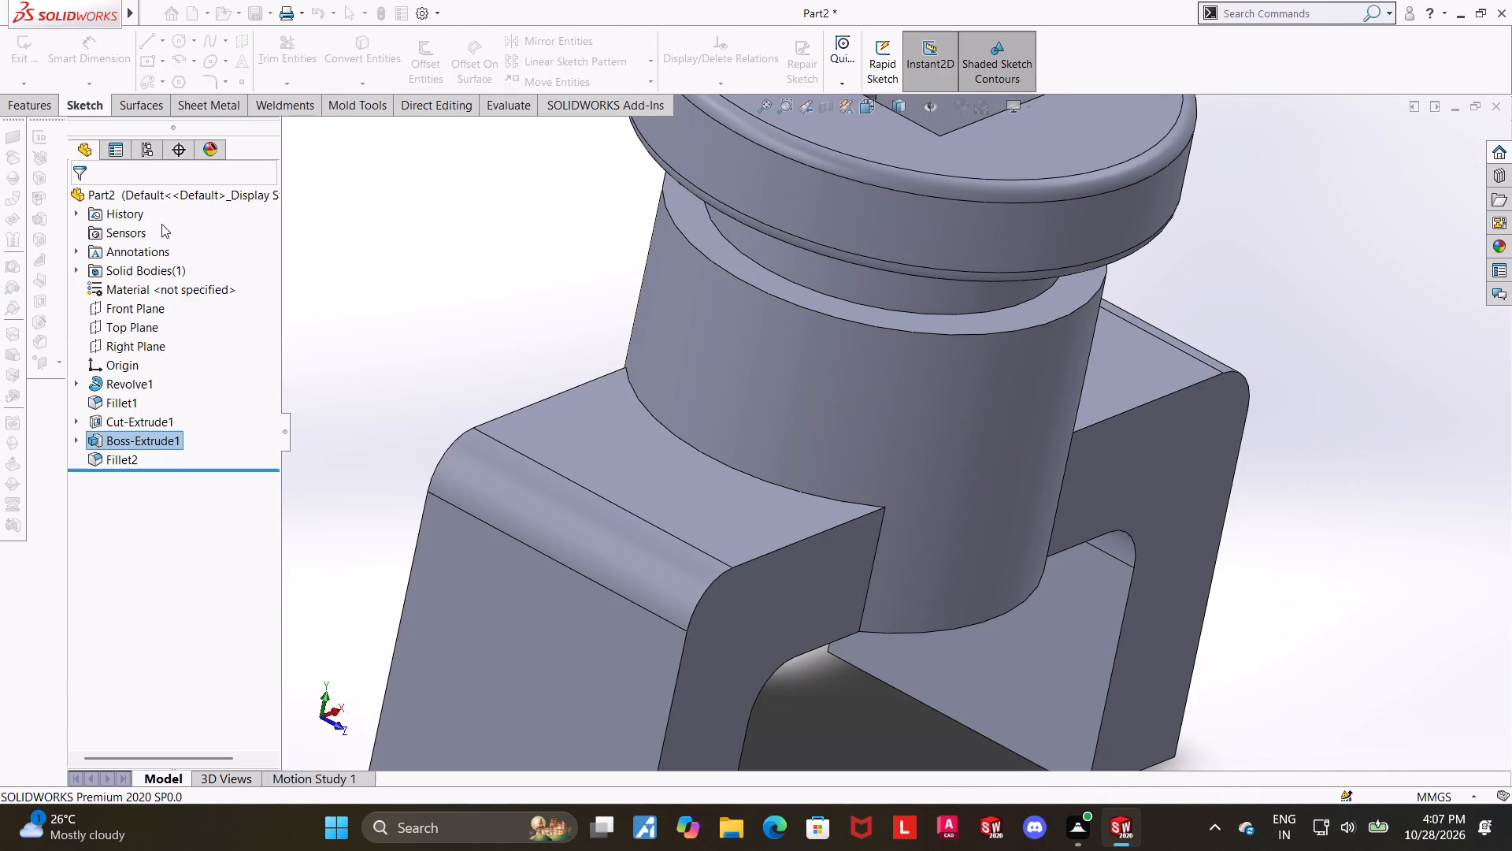
{"action": "left_click", "coordinate": [383, 317]}
Fillet the two curved edges where the cylinder meets the bridge's top faces with a 15 mm radius.
{"action": "middle_click_drag", "start_coordinate": [530, 330], "coordinate": [507, 225]}
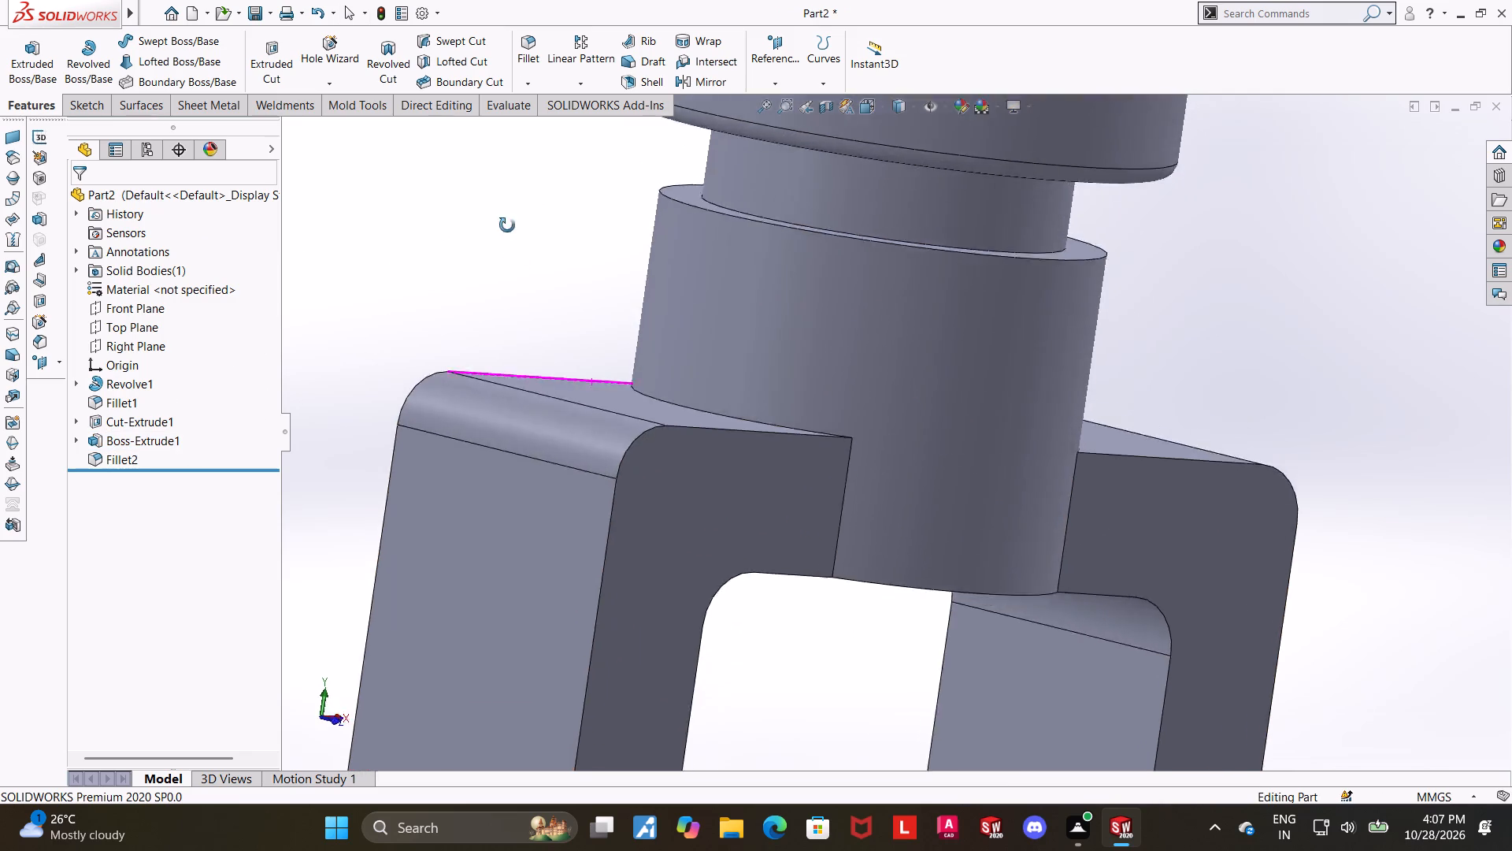
{"action": "middle_click_drag", "start_coordinate": [507, 225], "coordinate": [508, 333]}
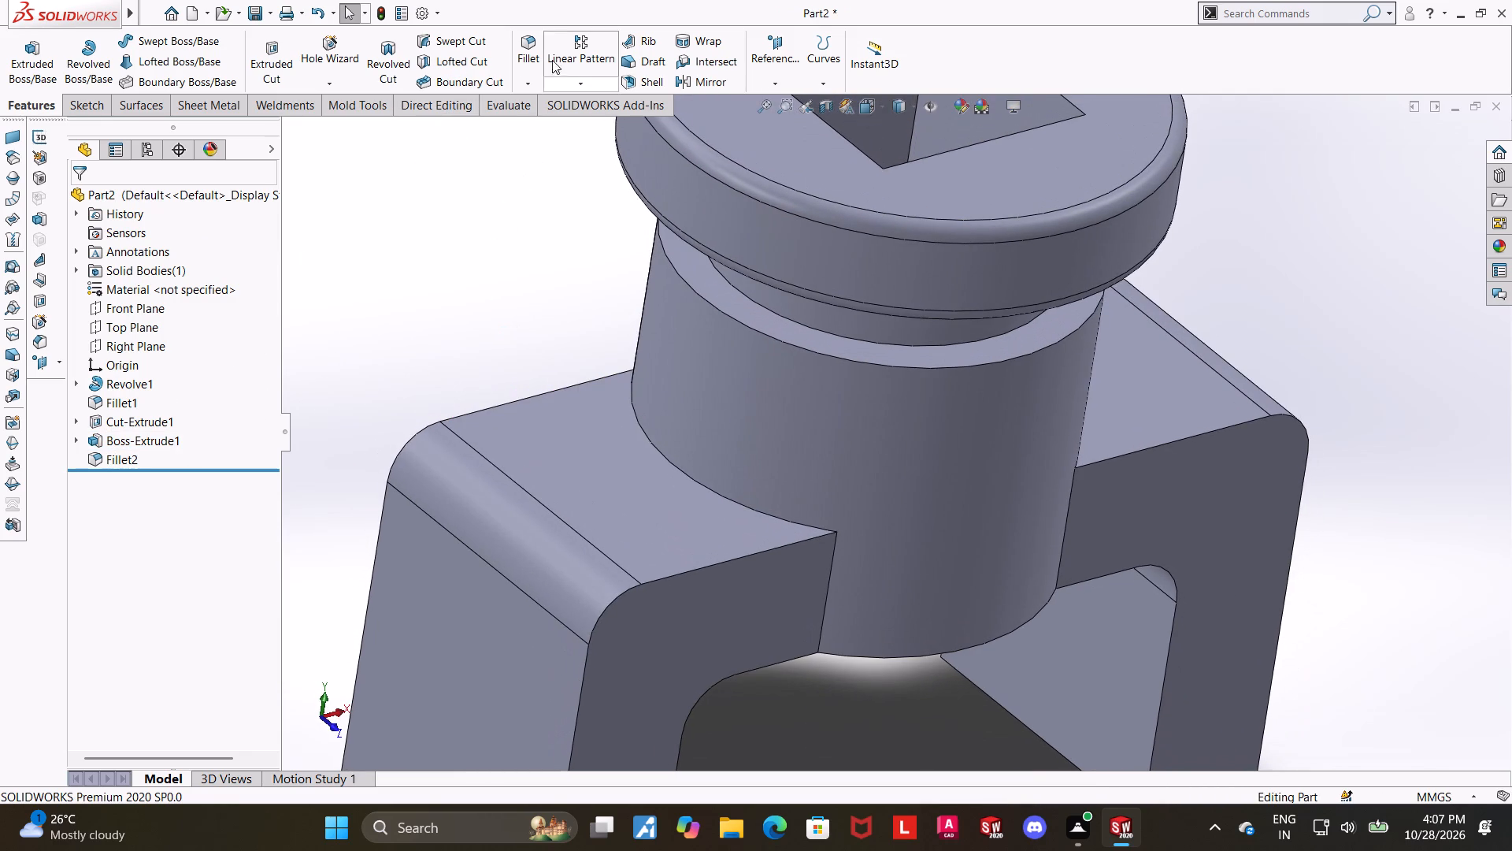
{"action": "left_click", "coordinate": [527, 52]}
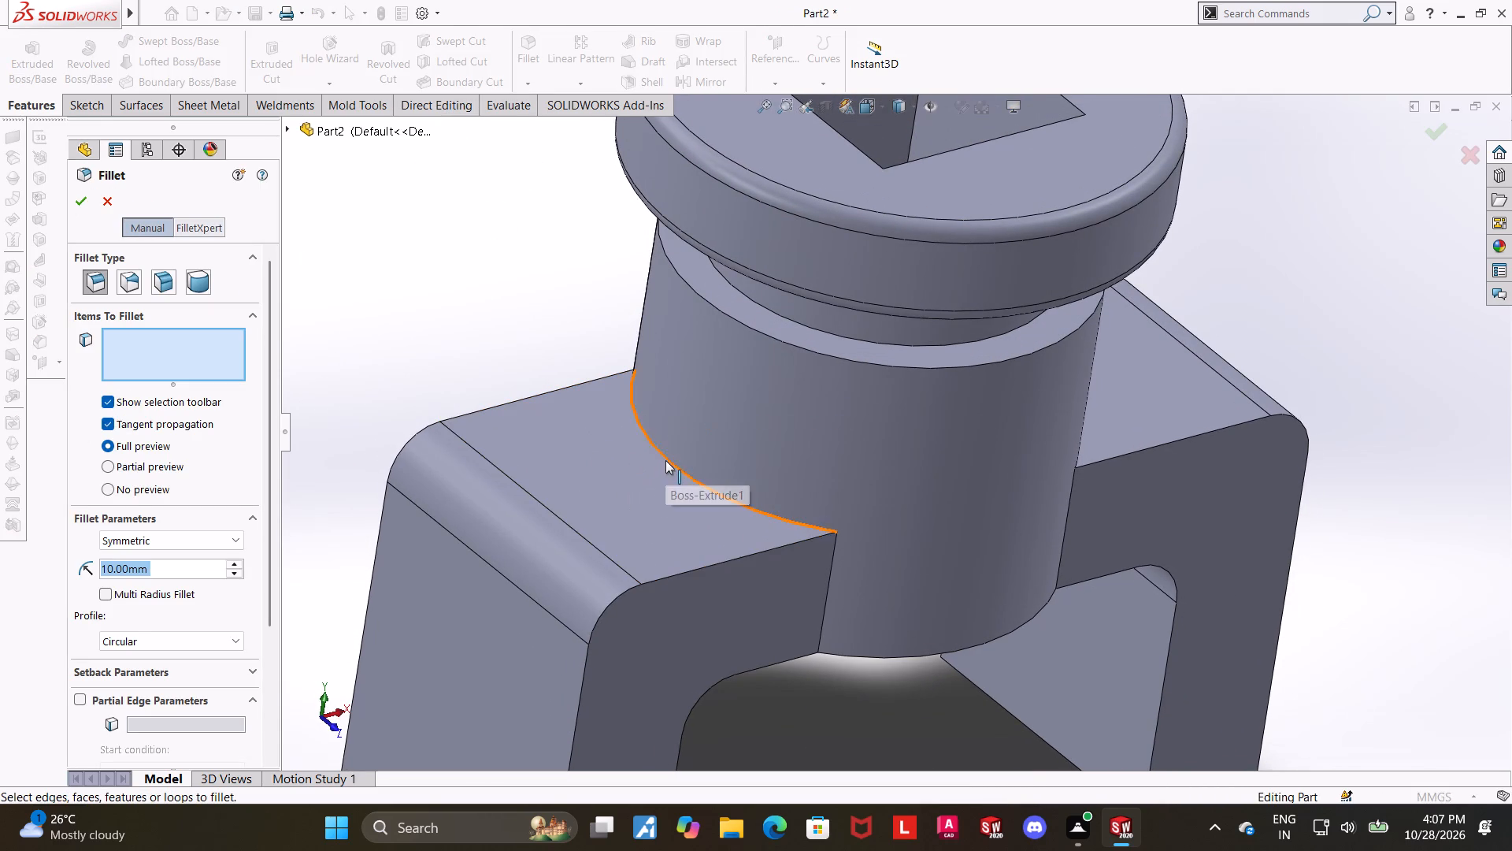
{"action": "key", "text": "1"}
{"action": "key", "text": "5"}
{"action": "key", "text": "Return"}
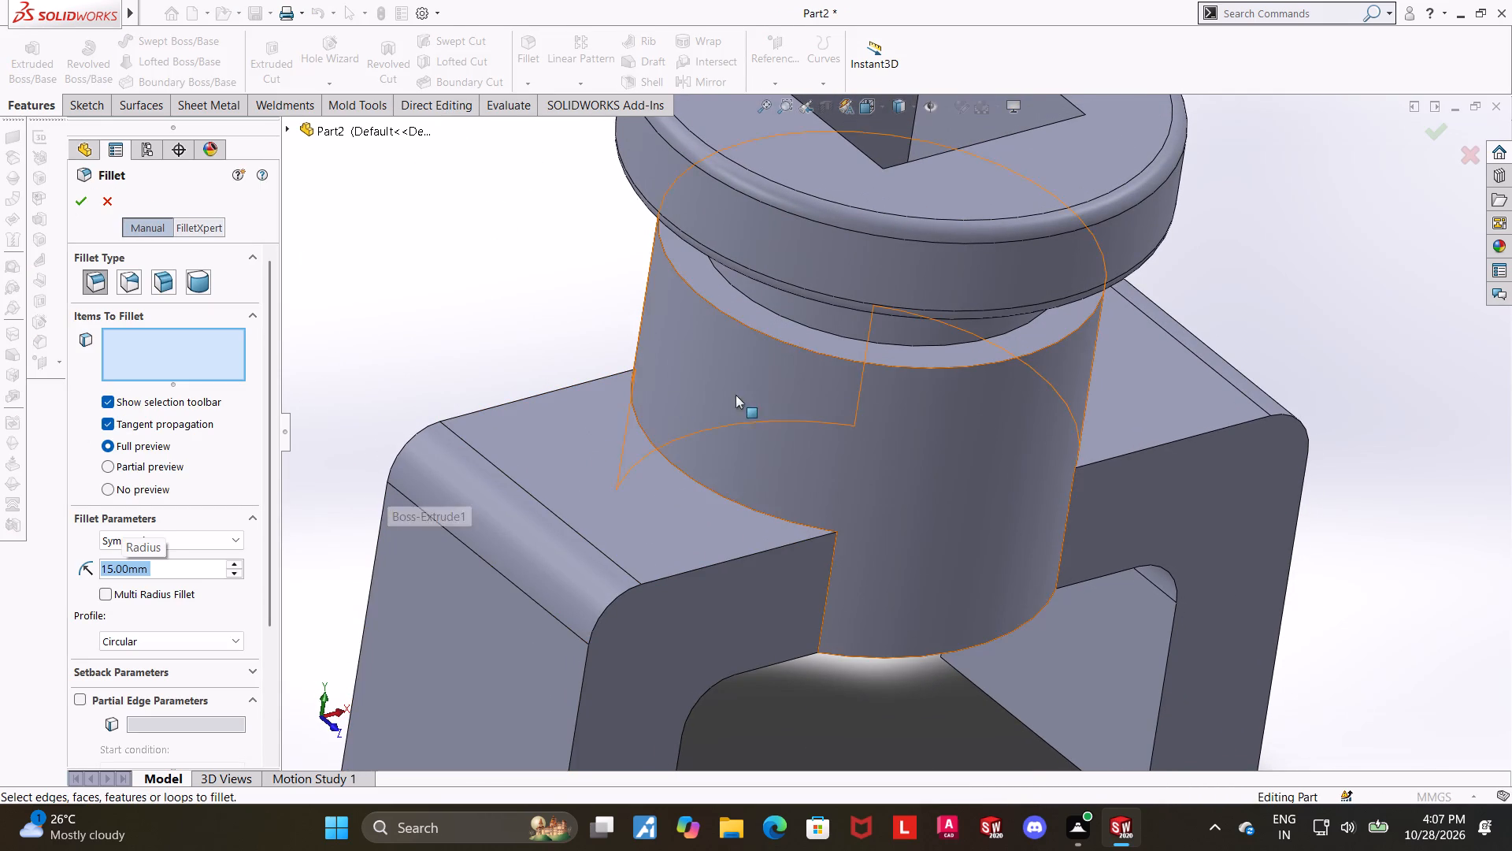
{"action": "left_click", "coordinate": [687, 475]}
{"action": "scroll", "coordinate": [825, 438], "scroll_direction": "up", "scroll_amount": 1}
{"action": "middle_click_drag", "start_coordinate": [825, 437], "coordinate": [710, 432]}
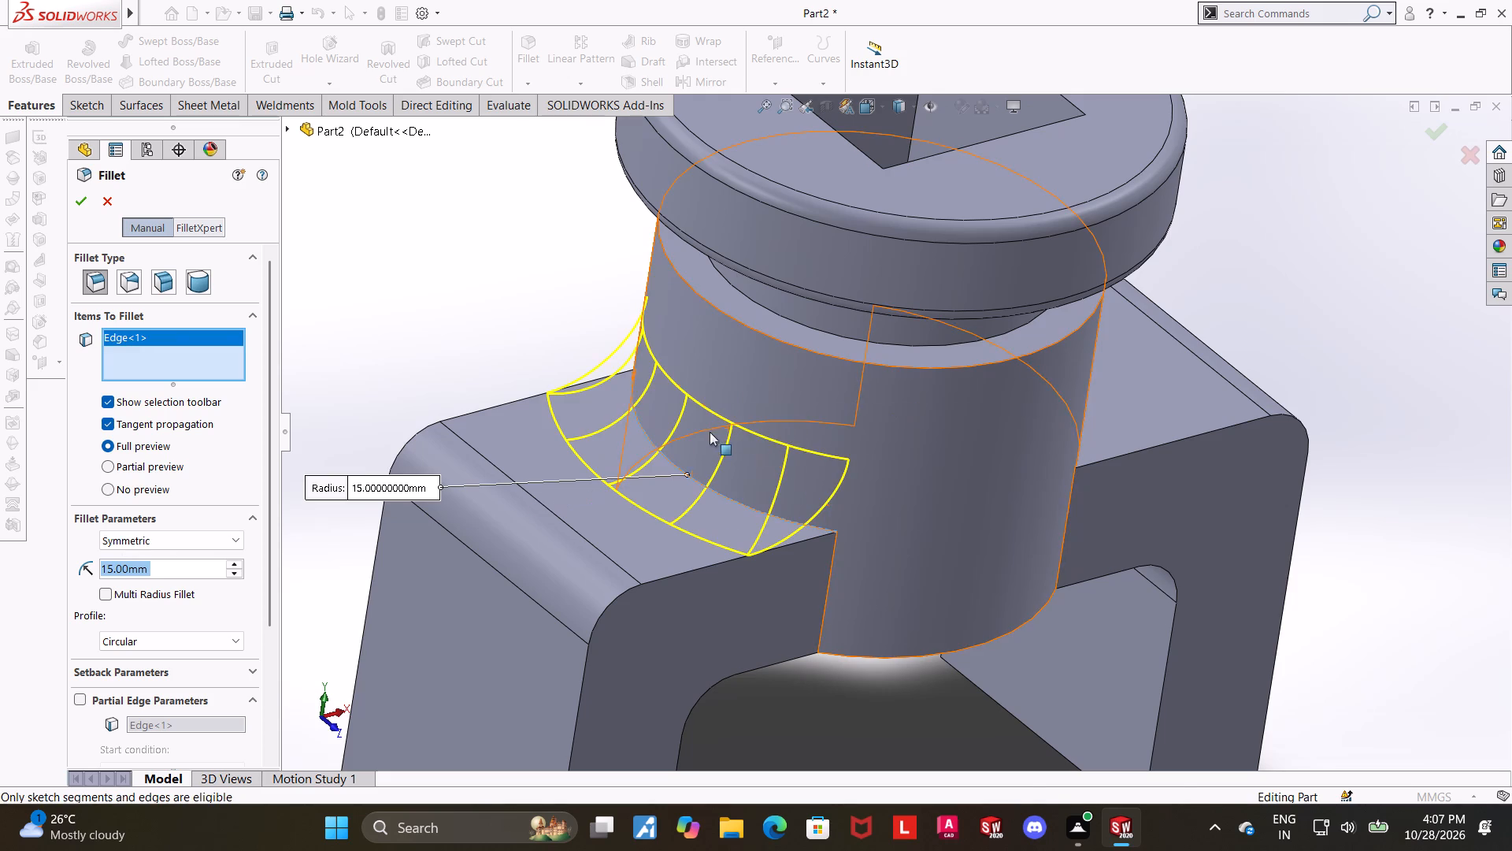
{"action": "middle_click_drag", "start_coordinate": [710, 432], "coordinate": [709, 432]}
{"action": "middle_click_drag", "start_coordinate": [1114, 462], "coordinate": [1047, 474]}
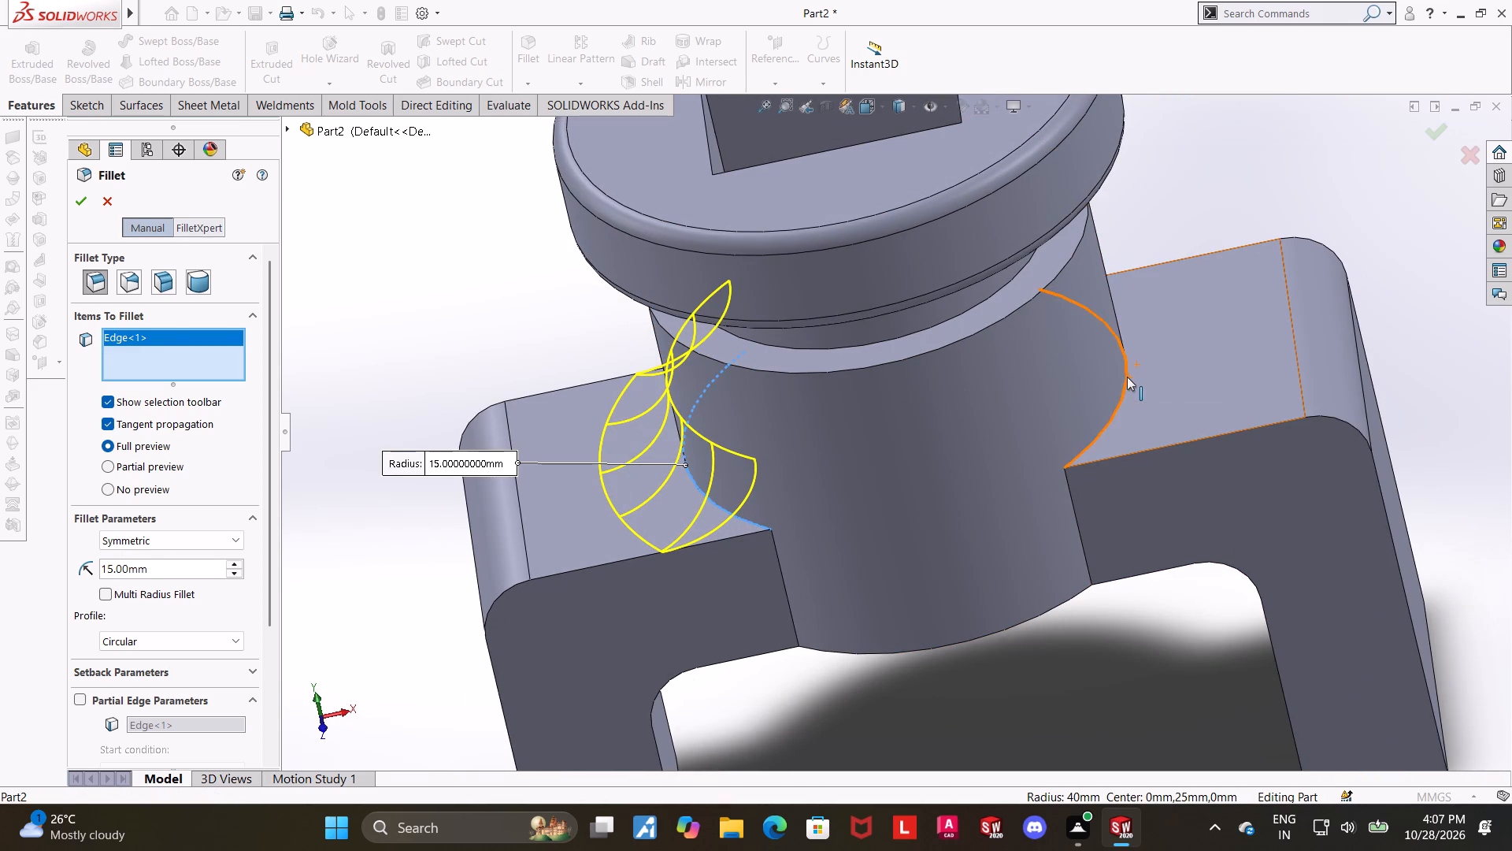
{"action": "left_click", "coordinate": [1127, 377]}
{"action": "left_click", "coordinate": [80, 206]}
Examine the filleted part from several angles and review the settings of the bridge's corner fillet.
{"action": "scroll", "coordinate": [986, 422], "scroll_direction": "up", "scroll_amount": 4}
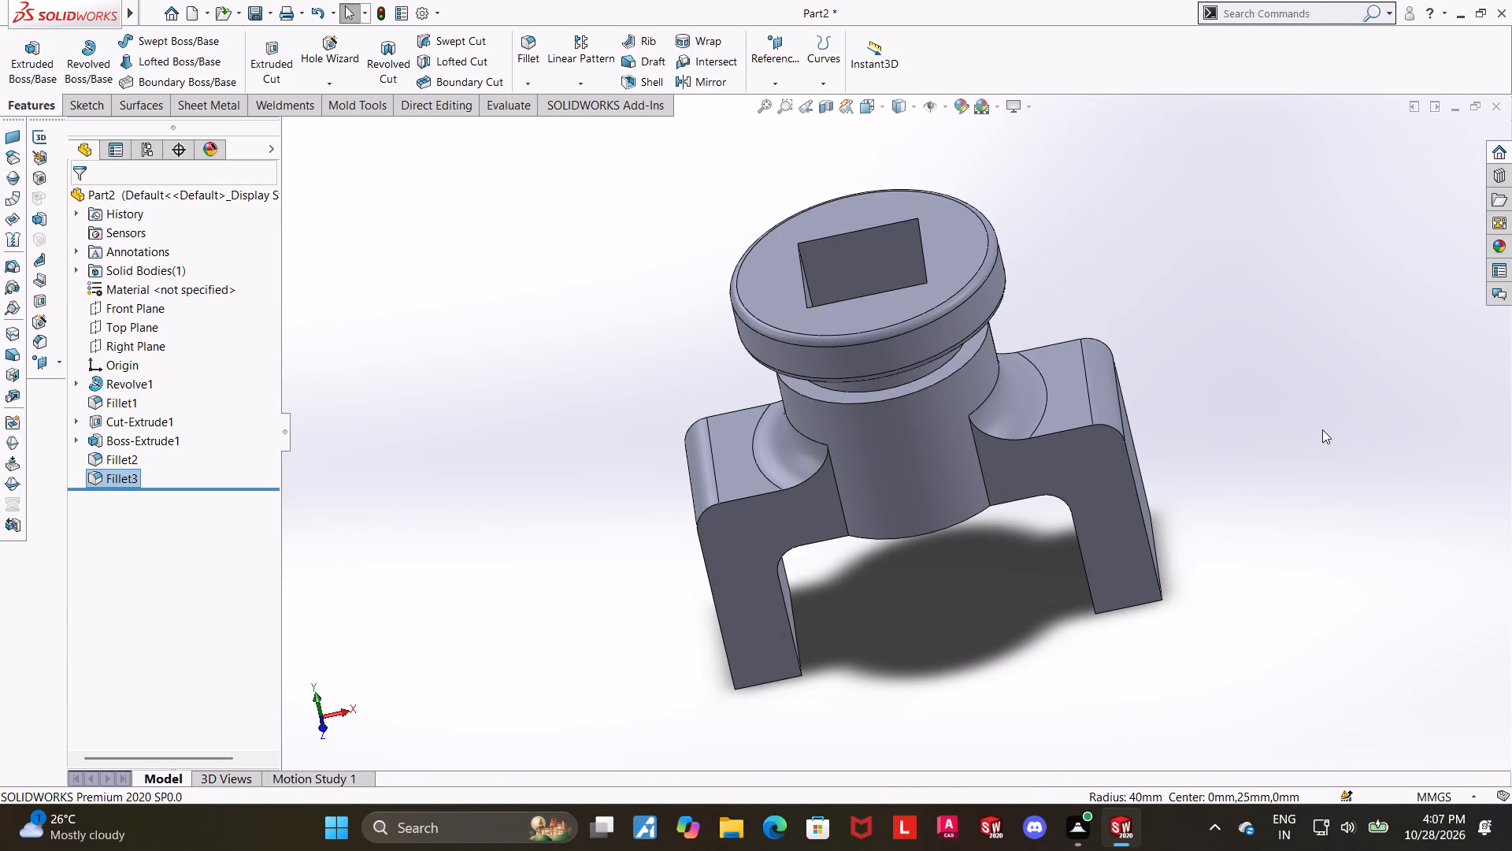
{"action": "middle_click_drag", "start_coordinate": [1312, 422], "coordinate": [1347, 364]}
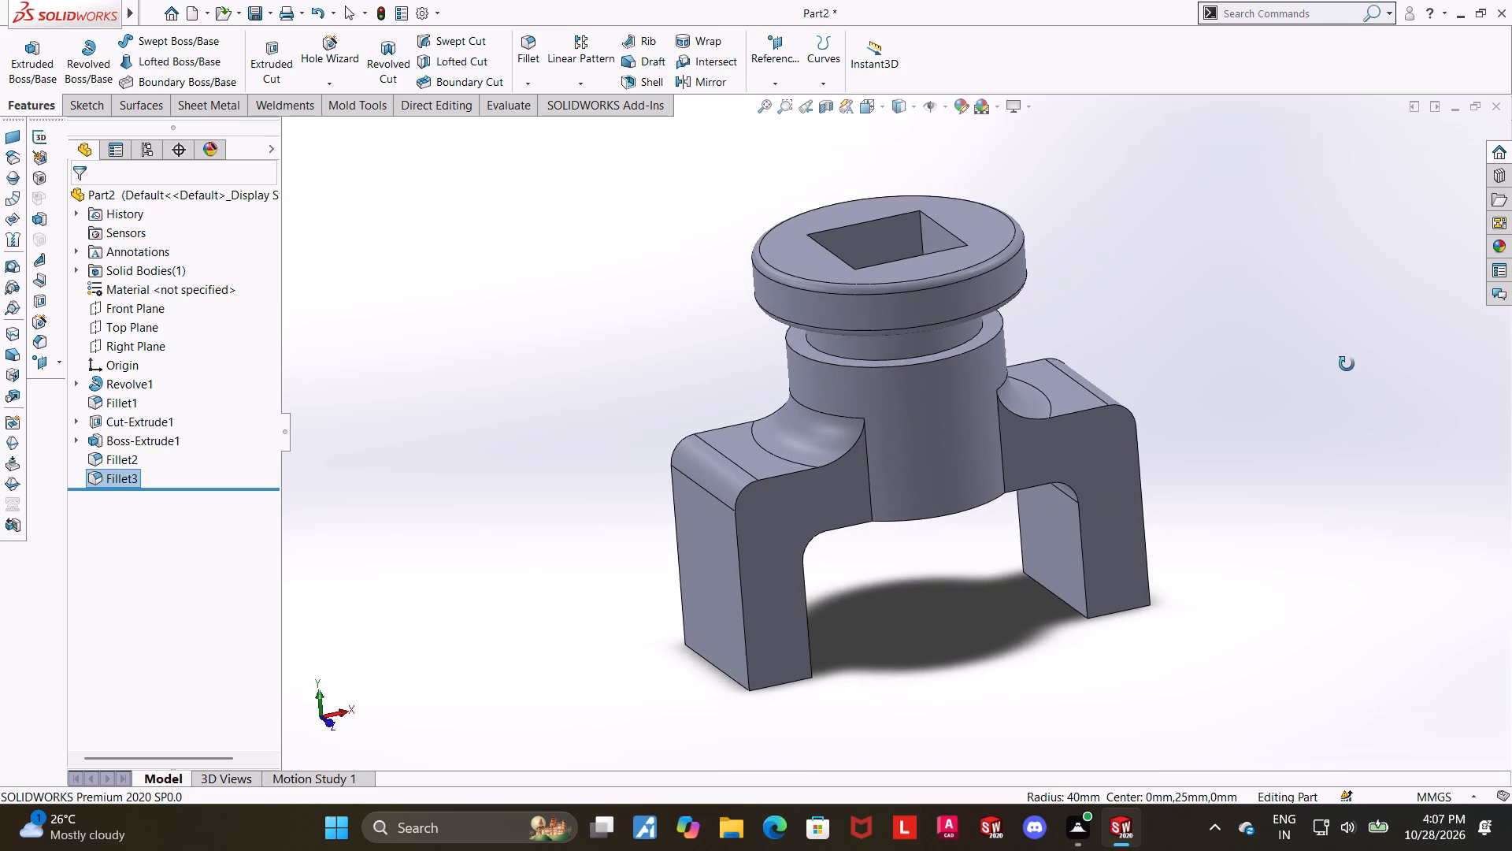
{"action": "middle_click_drag", "start_coordinate": [1347, 364], "coordinate": [1347, 447]}
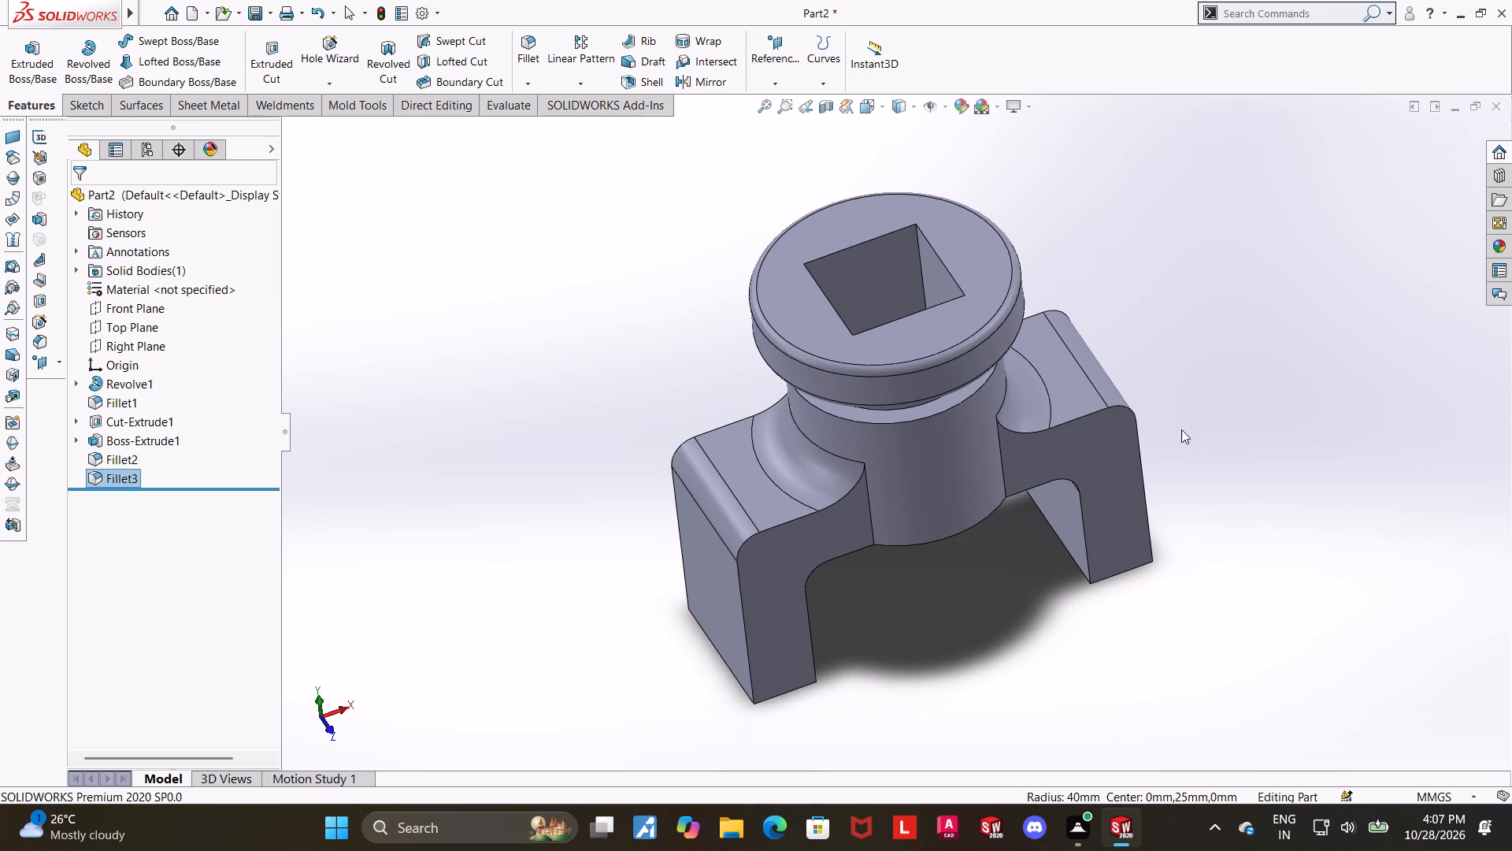
{"action": "middle_click_drag", "start_coordinate": [1174, 437], "coordinate": [1205, 382]}
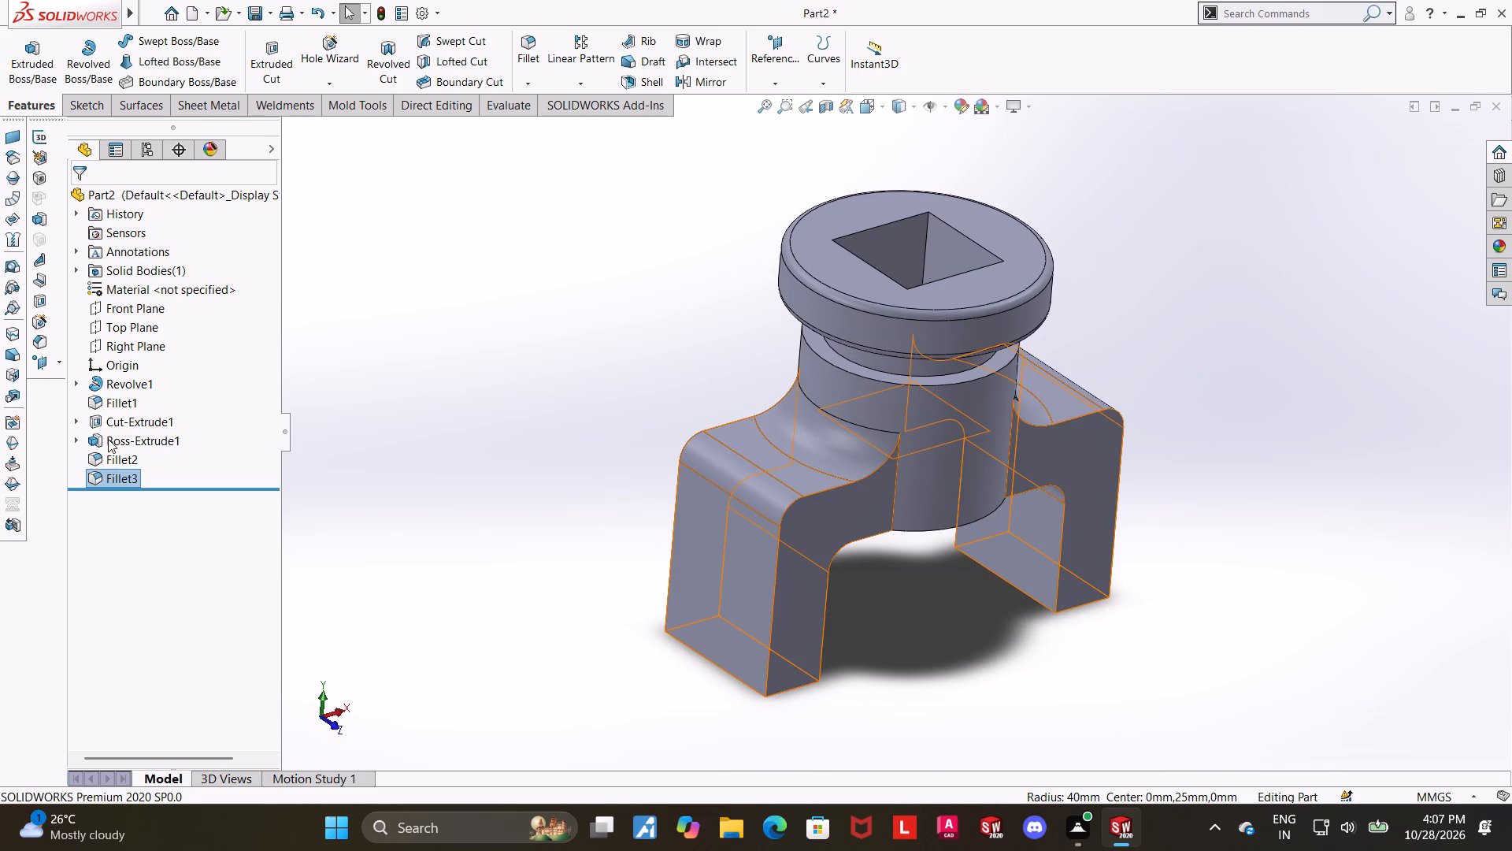
{"action": "left_click", "coordinate": [111, 451]}
{"action": "left_click", "coordinate": [128, 401]}
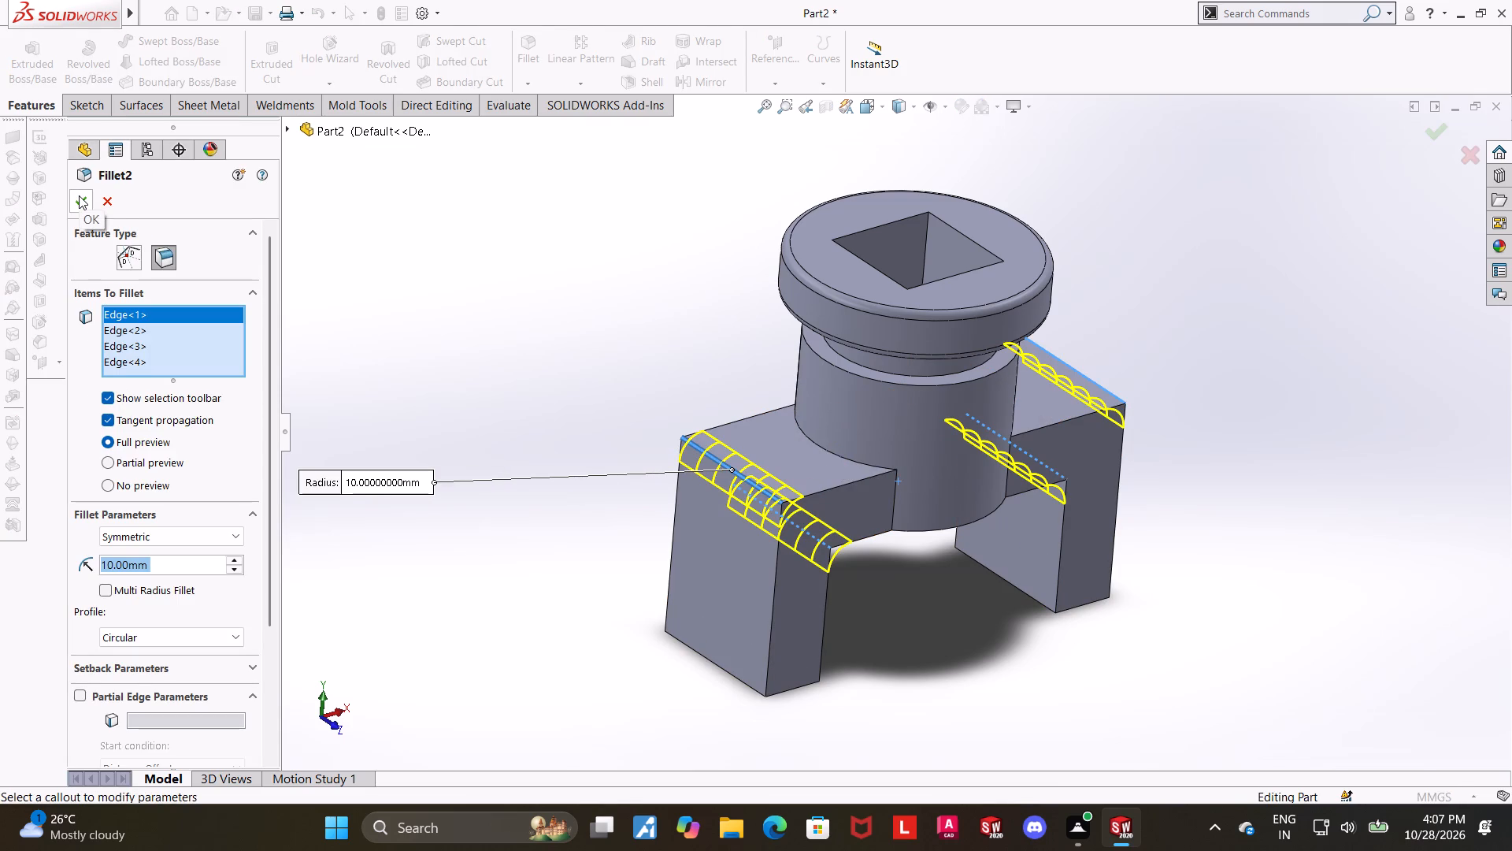
{"action": "left_click", "coordinate": [469, 470]}
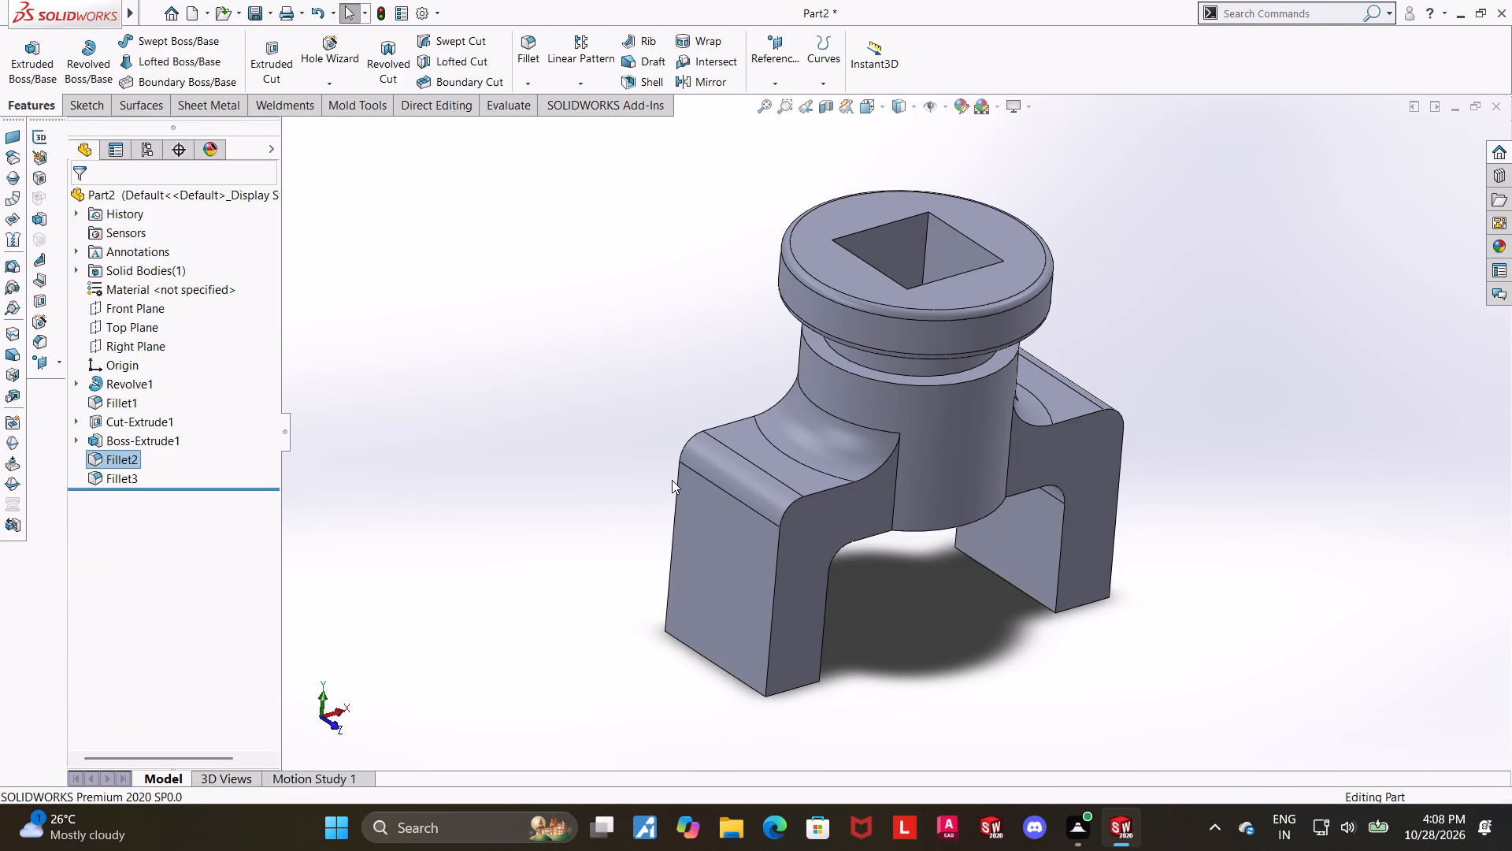
{"action": "scroll", "coordinate": [689, 518], "scroll_direction": "up", "scroll_amount": 1}
{"action": "scroll", "coordinate": [935, 544], "scroll_direction": "down", "scroll_amount": 1}
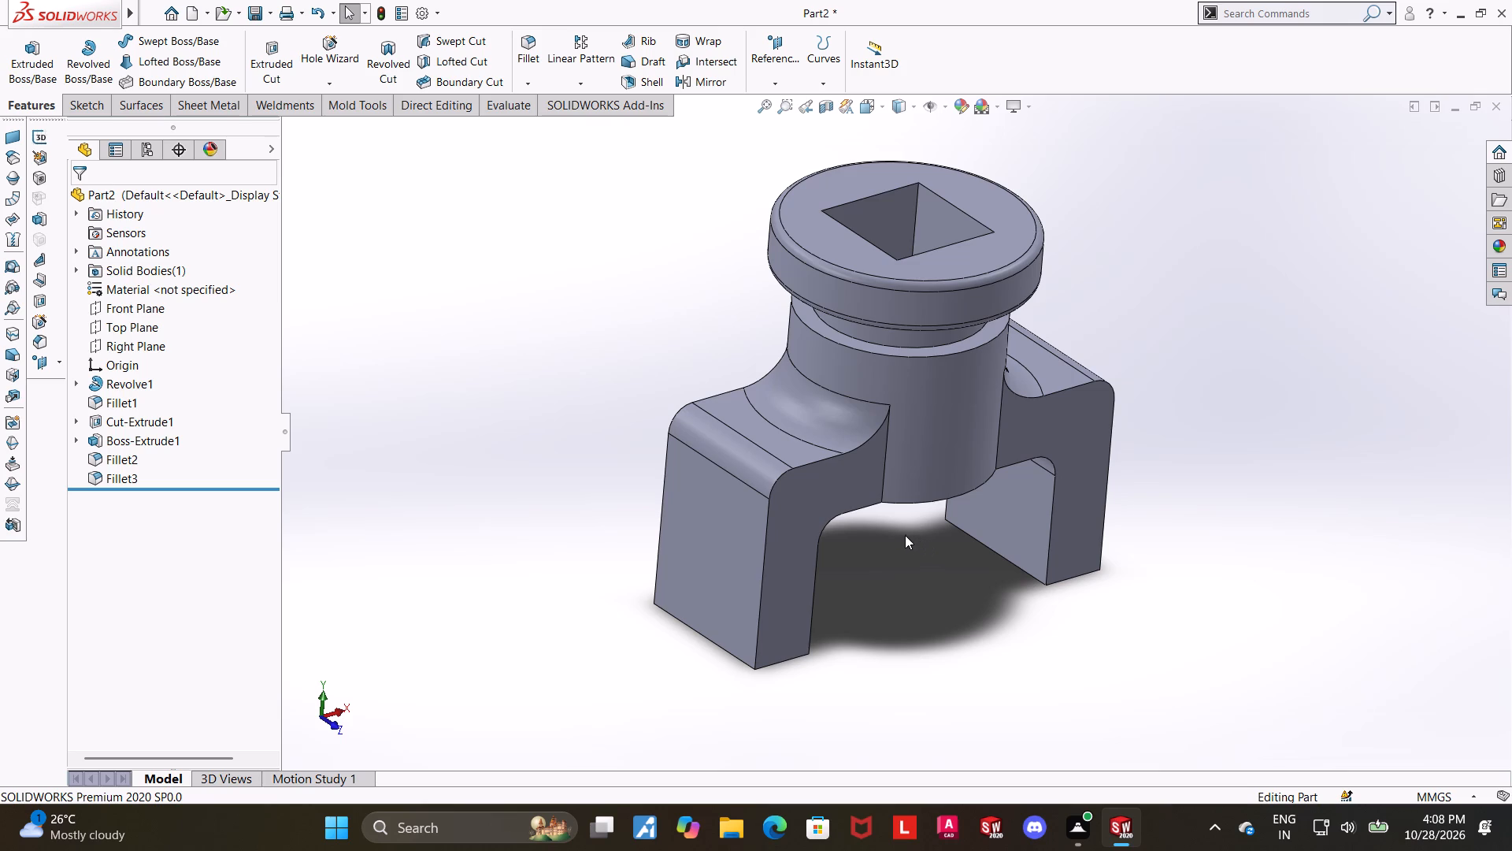
{"action": "scroll", "coordinate": [905, 535], "scroll_direction": "up", "scroll_amount": 1}
{"action": "scroll", "coordinate": [965, 475], "scroll_direction": "down", "scroll_amount": 1}
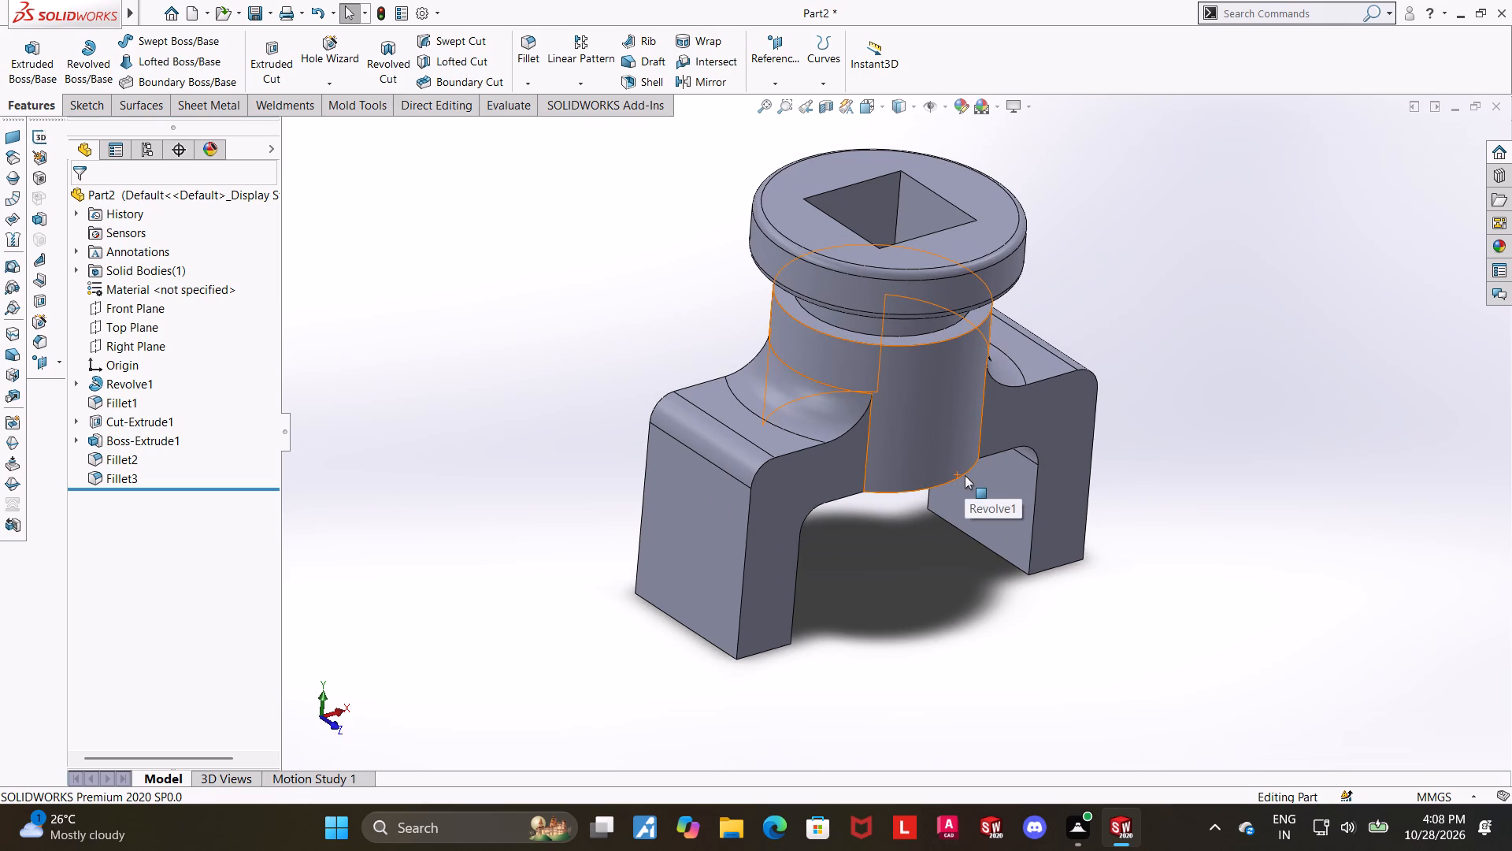
Set up a 3 mm fillet on seven outer and inner profile edges along the bridge's front and back faces.
{"action": "scroll", "coordinate": [965, 475], "scroll_direction": "down", "scroll_amount": 1}
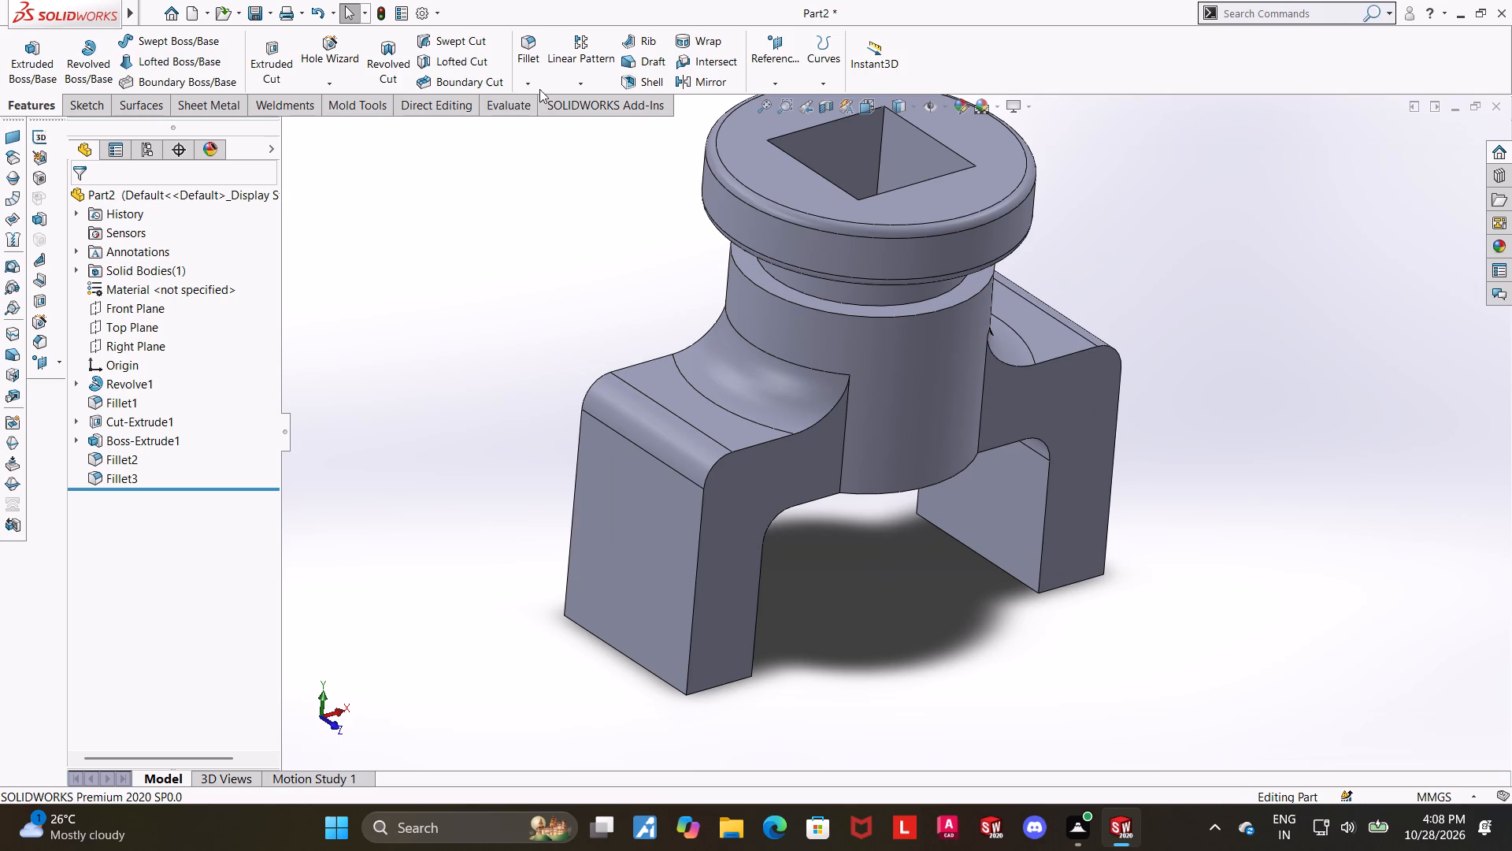
{"action": "left_click", "coordinate": [535, 72]}
{"action": "key", "text": "3"}
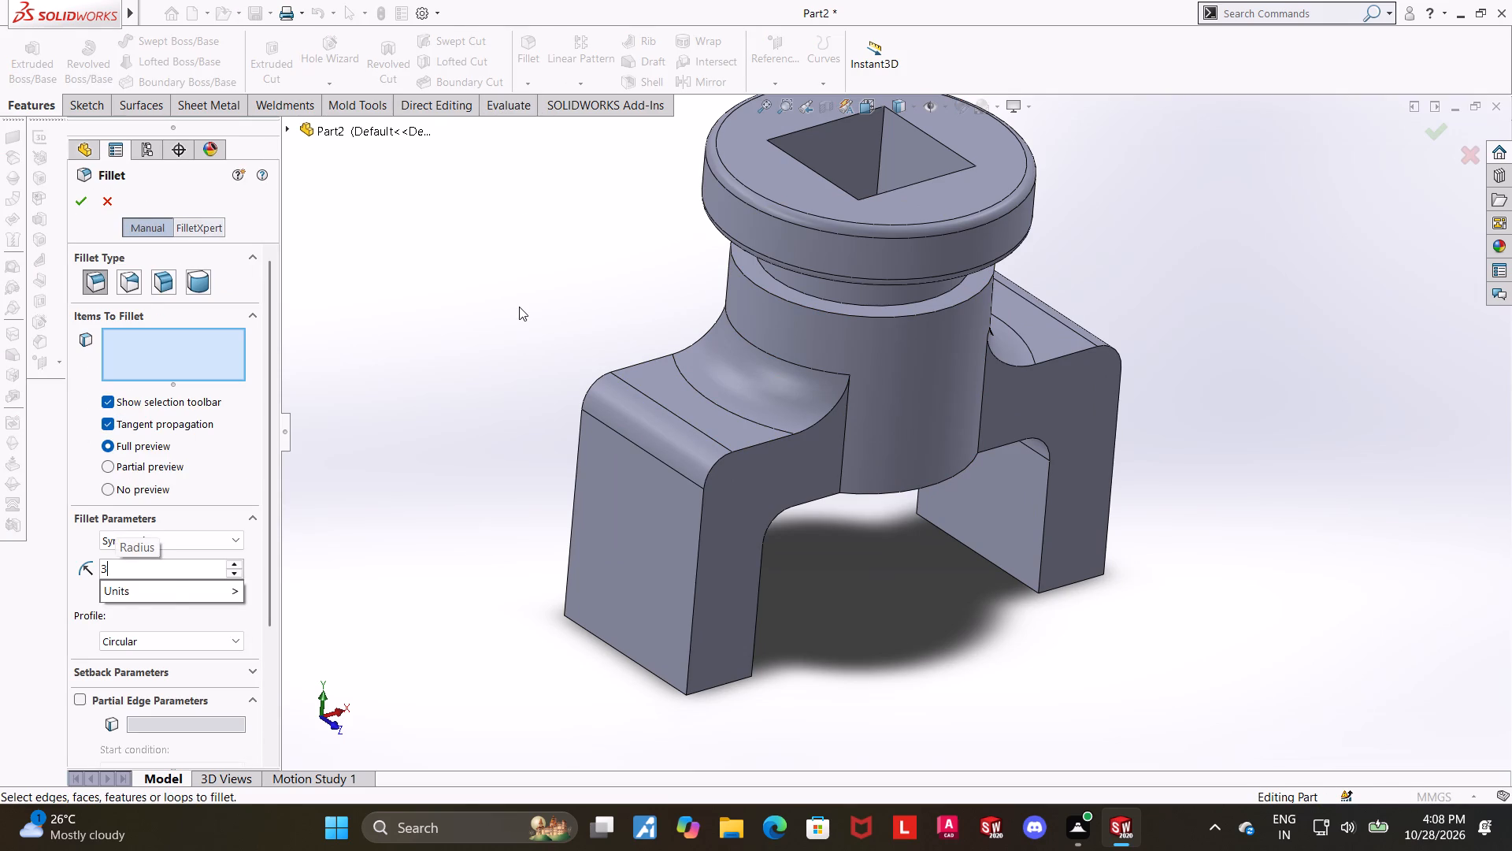
{"action": "key", "text": "Return"}
{"action": "left_click", "coordinate": [767, 440]}
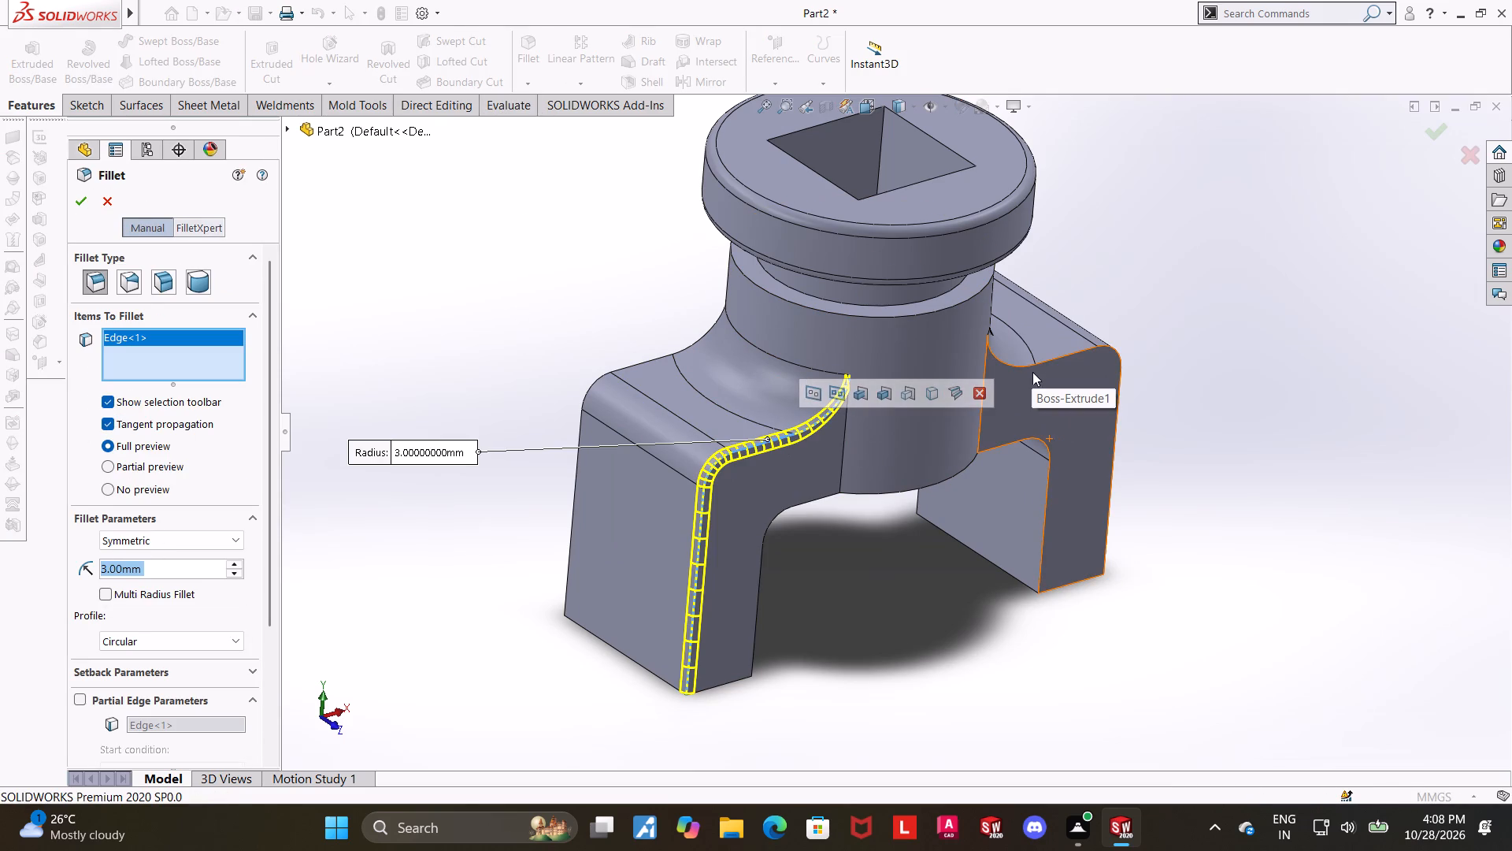
{"action": "left_click", "coordinate": [1047, 362]}
{"action": "middle_click_drag", "start_coordinate": [1254, 419], "coordinate": [1241, 420]}
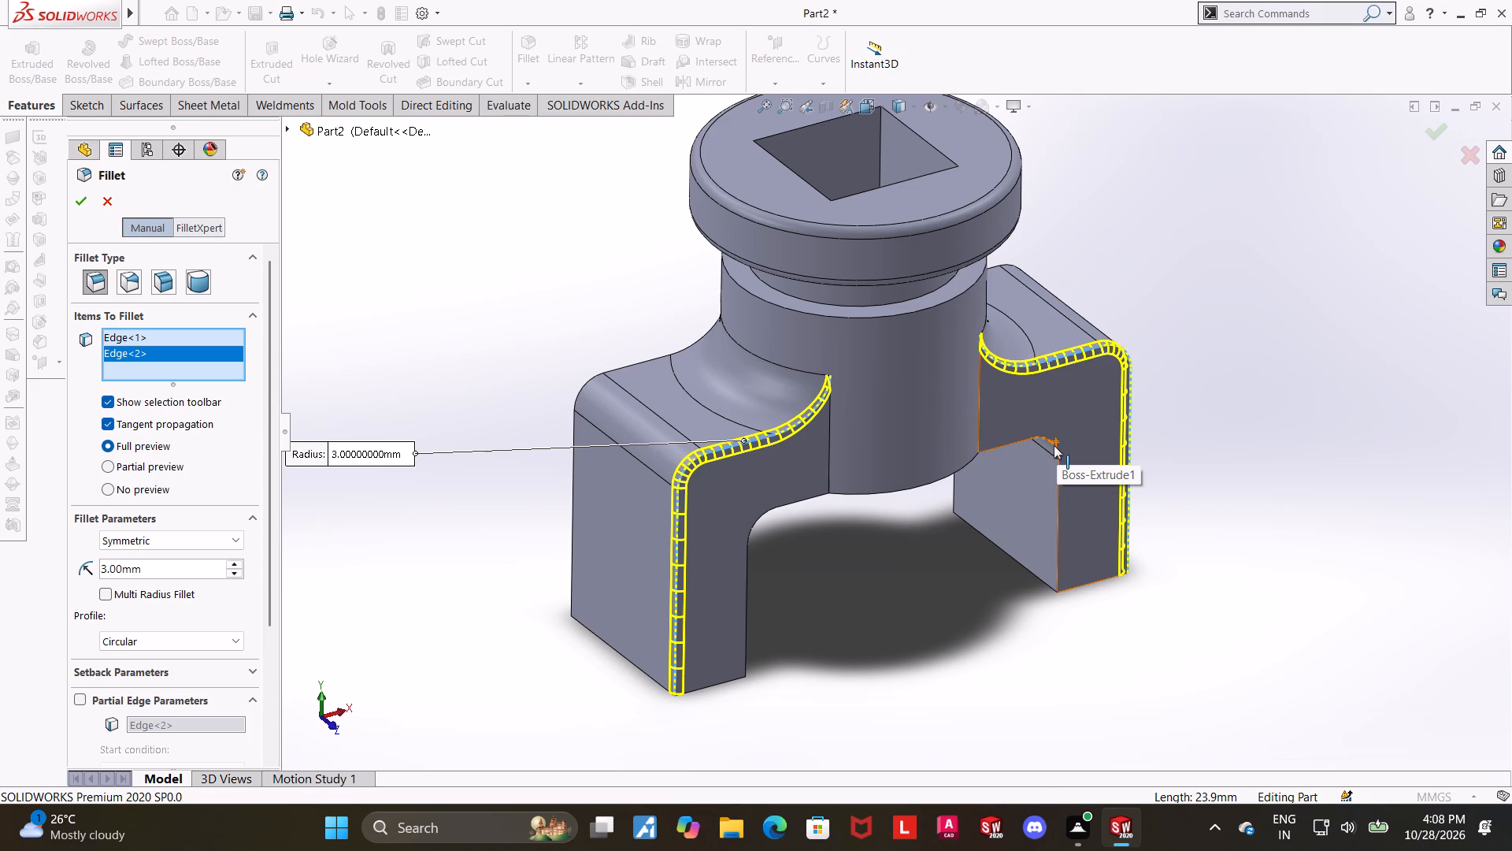
{"action": "left_click", "coordinate": [1054, 445]}
{"action": "middle_click_drag", "start_coordinate": [828, 507], "coordinate": [774, 470]}
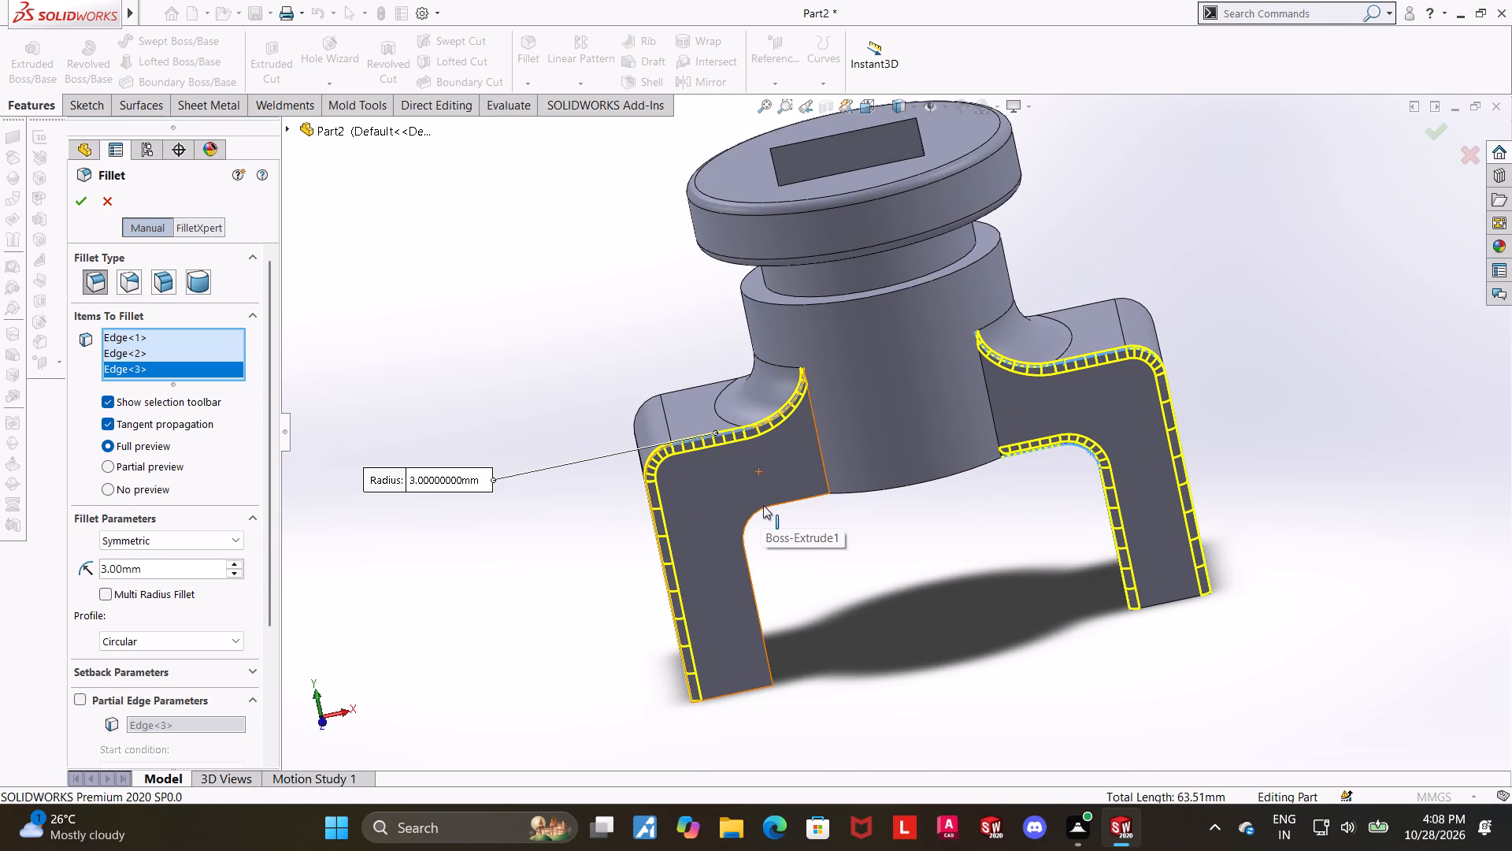
{"action": "left_click", "coordinate": [763, 505]}
{"action": "middle_click_drag", "start_coordinate": [776, 495], "coordinate": [995, 512]}
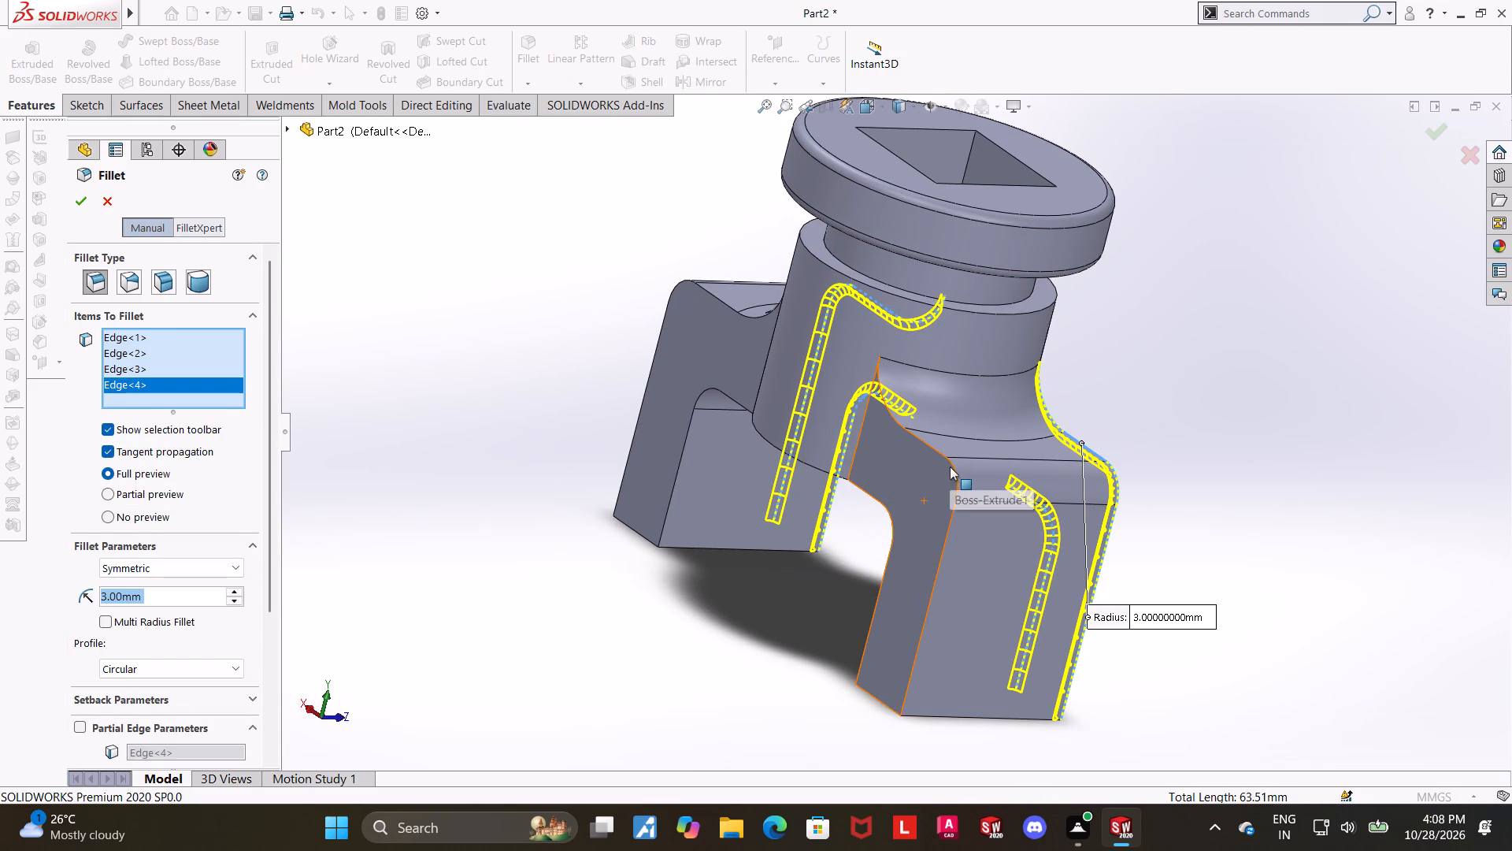
{"action": "left_click", "coordinate": [951, 464]}
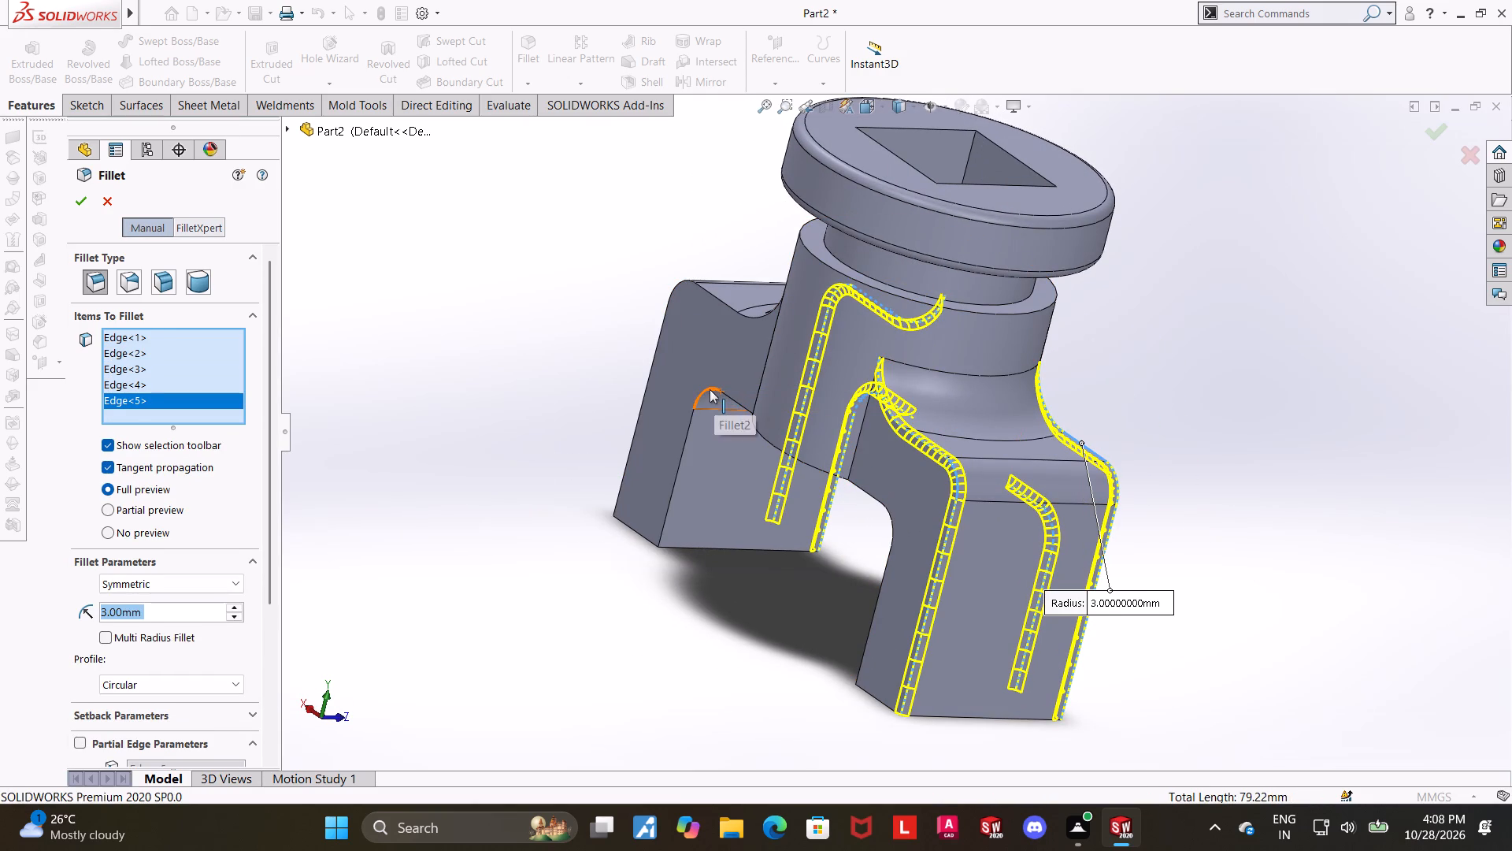
{"action": "left_click", "coordinate": [710, 388]}
{"action": "middle_click_drag", "start_coordinate": [724, 365], "coordinate": [832, 515]}
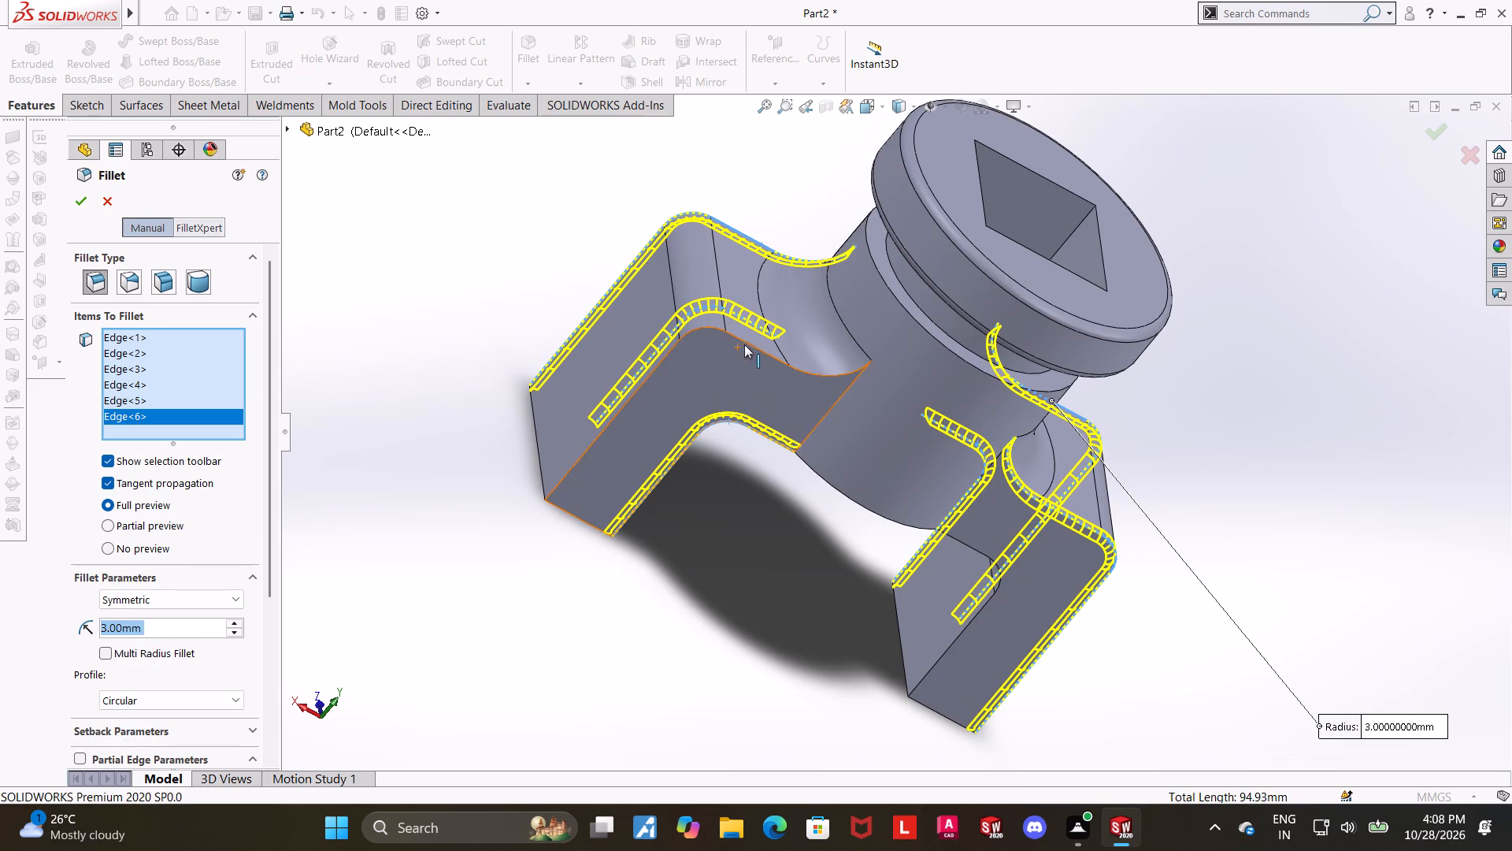
{"action": "left_click", "coordinate": [747, 344]}
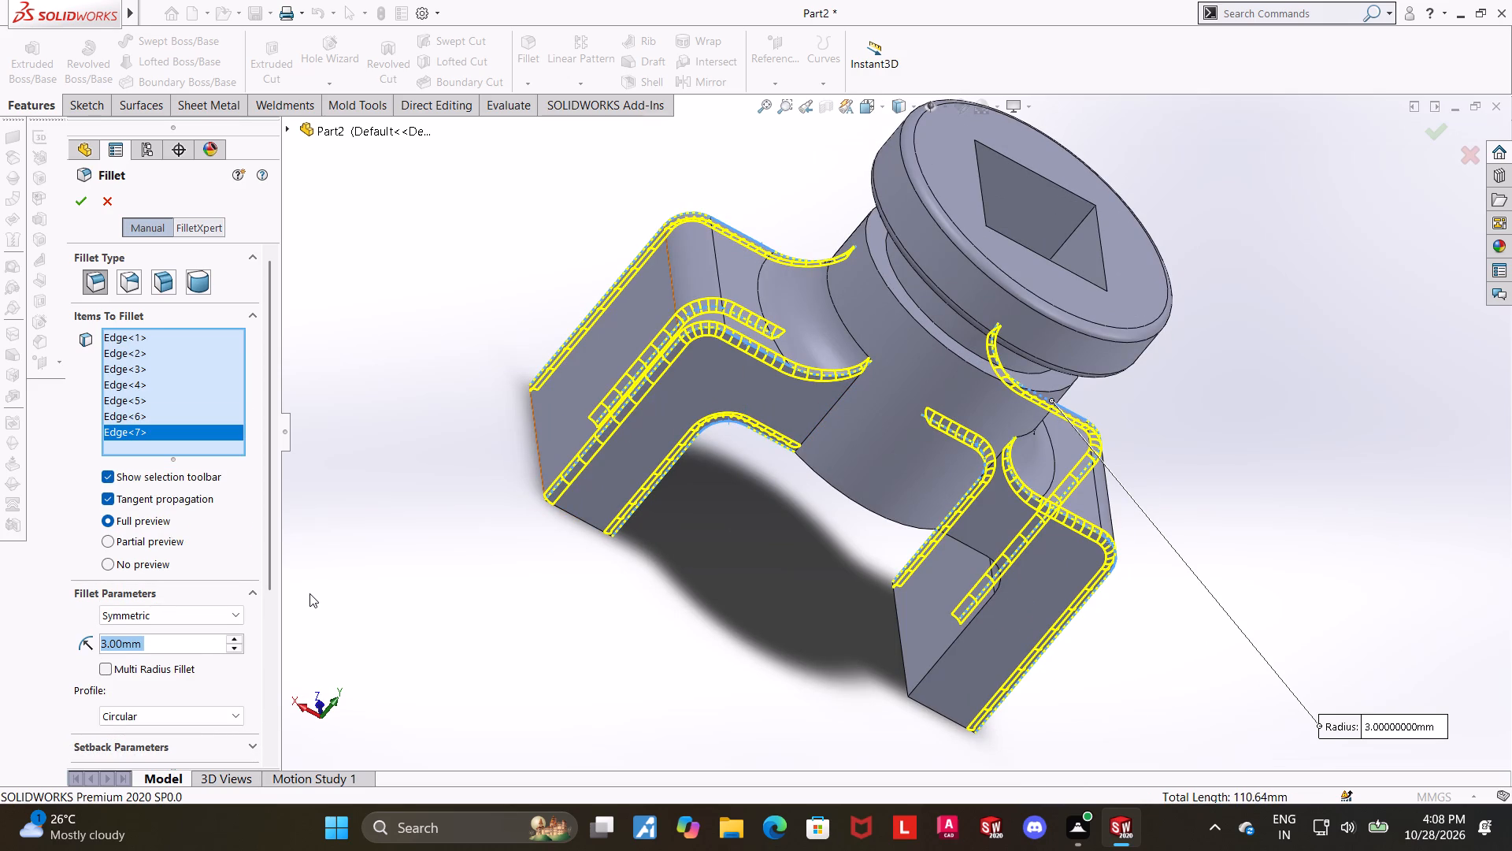
Set the radius for the selected bridge edges to 5 mm and apply the fillet.
{"action": "key", "text": "5"}
{"action": "key", "text": "Return"}
{"action": "scroll", "coordinate": [1310, 437], "scroll_direction": "up", "scroll_amount": 1}
{"action": "middle_click_drag", "start_coordinate": [1310, 435], "coordinate": [833, 550]}
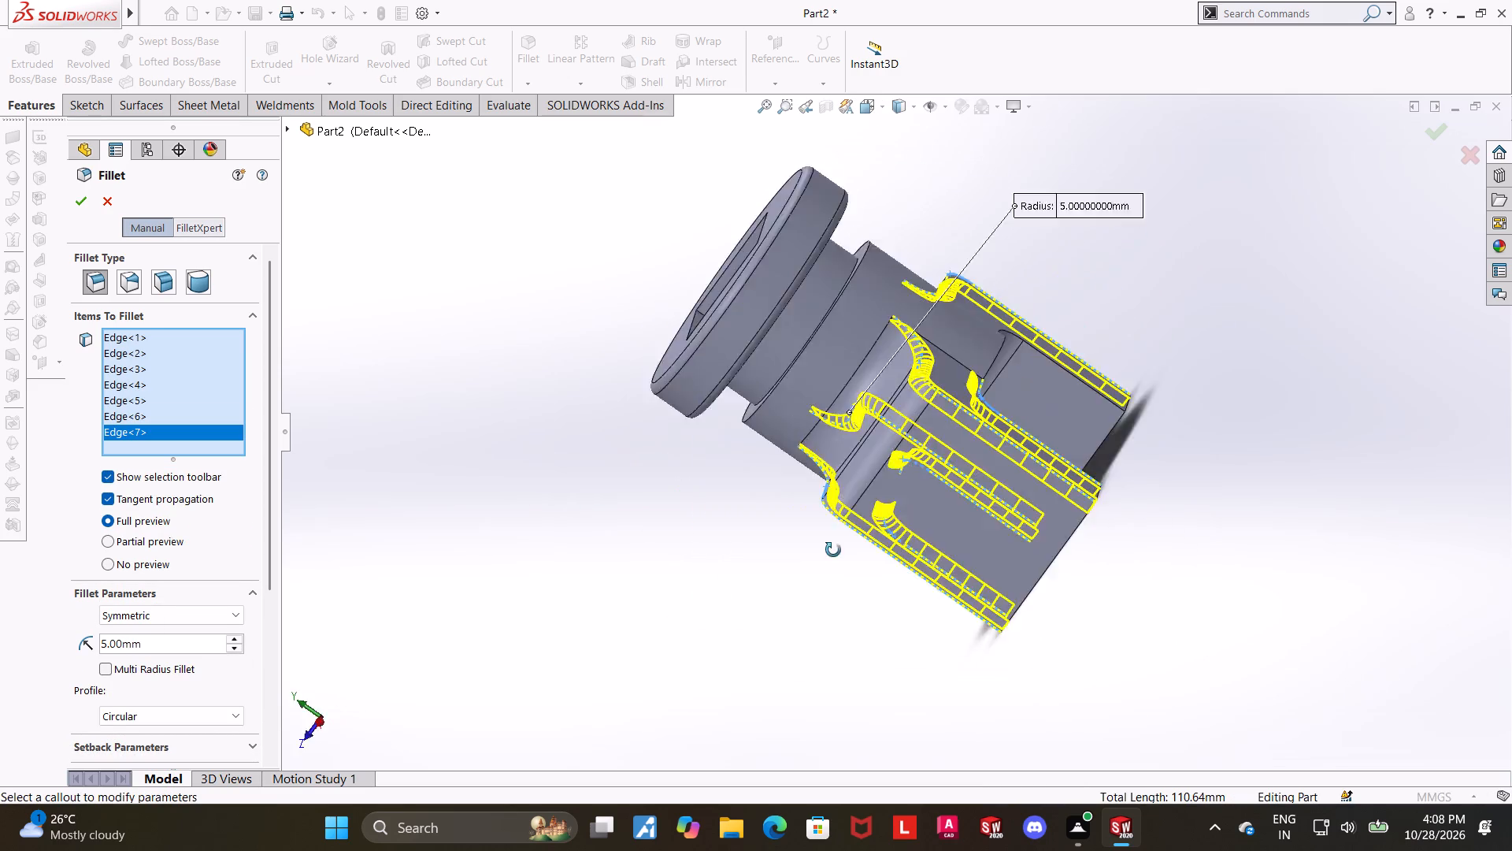
{"action": "middle_click_drag", "start_coordinate": [833, 550], "coordinate": [1023, 449]}
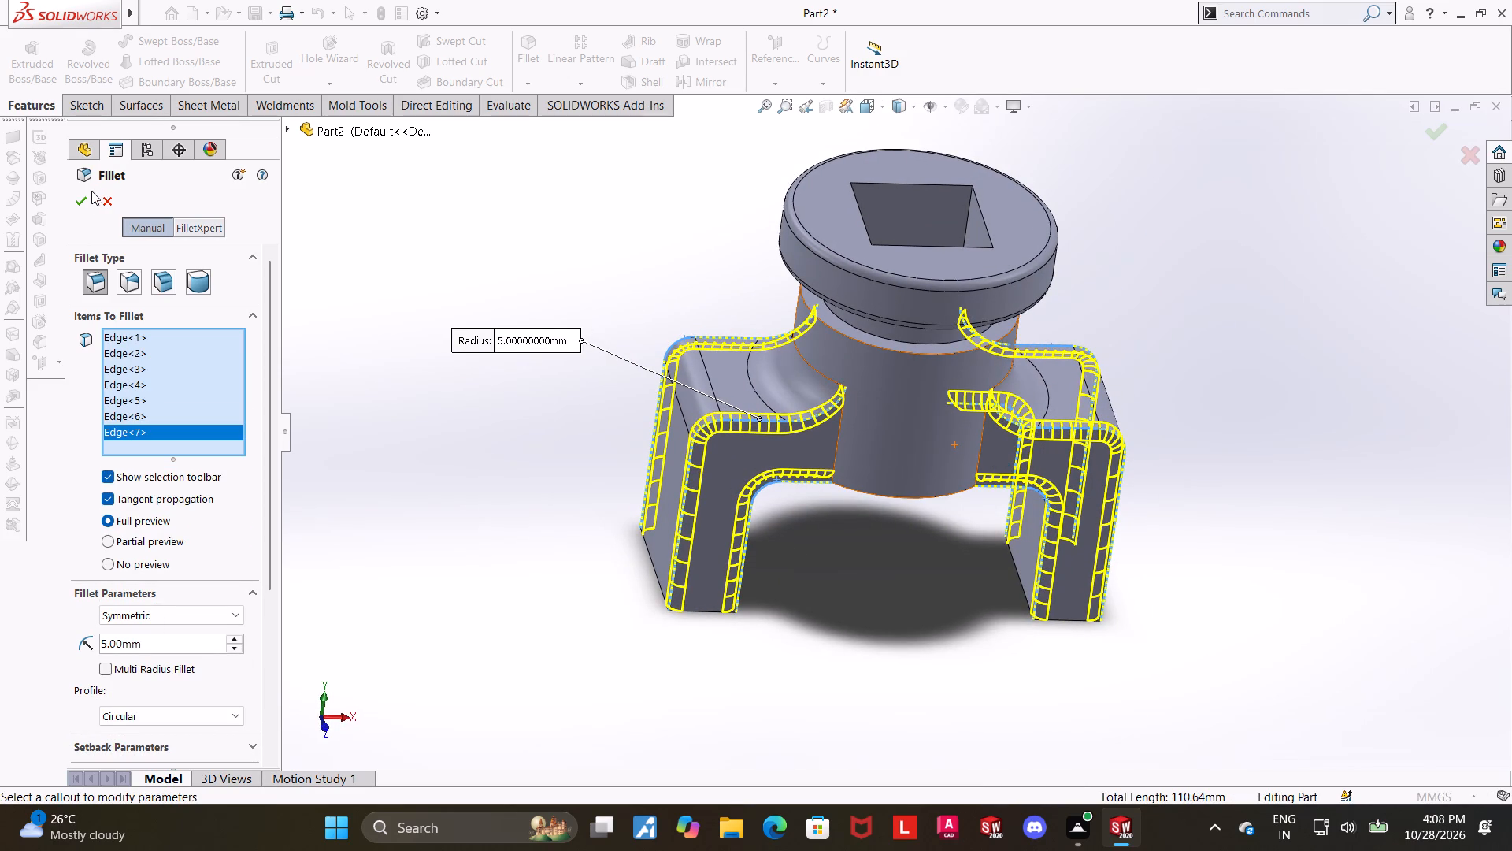
{"action": "left_click", "coordinate": [84, 200]}
Examine the filleted bridge and cylinder from isometric, underside and side angles.
{"action": "middle_click_drag", "start_coordinate": [916, 572], "coordinate": [990, 583]}
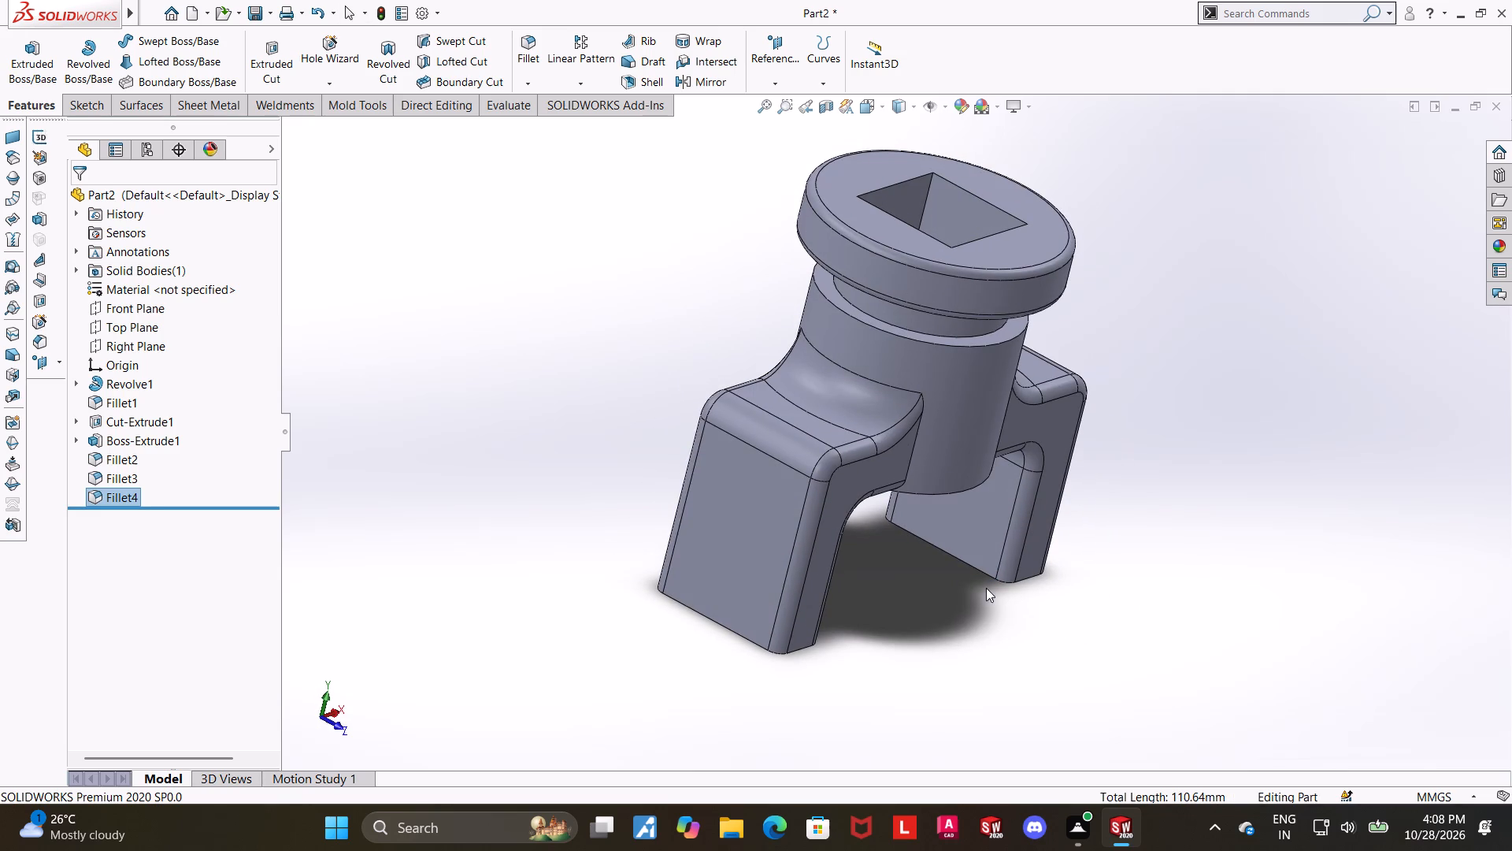
{"action": "key", "text": "ctrl+7"}
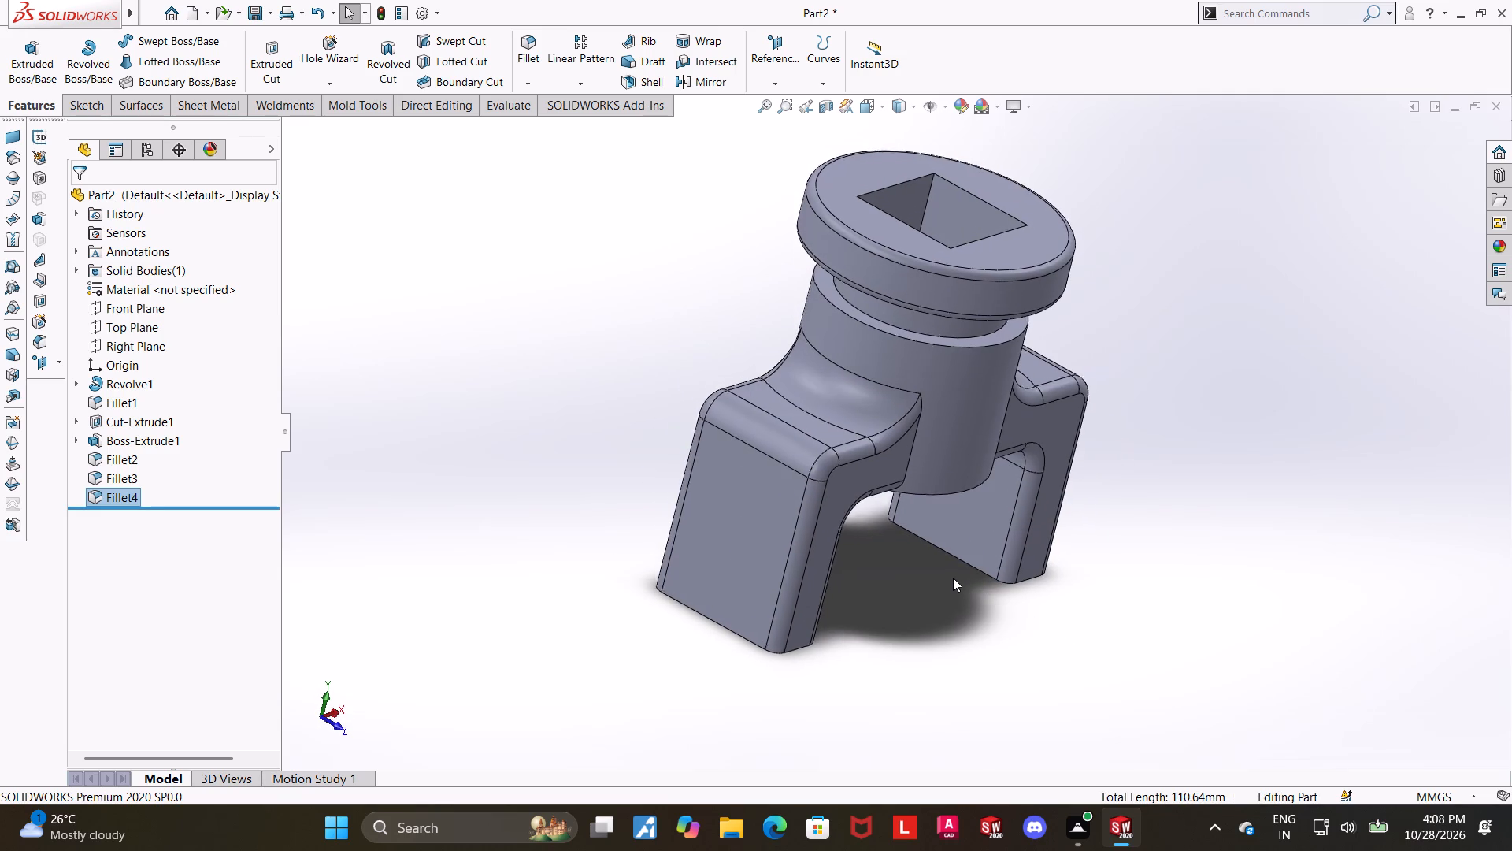
{"action": "scroll", "coordinate": [1062, 523], "scroll_direction": "down", "scroll_amount": 1}
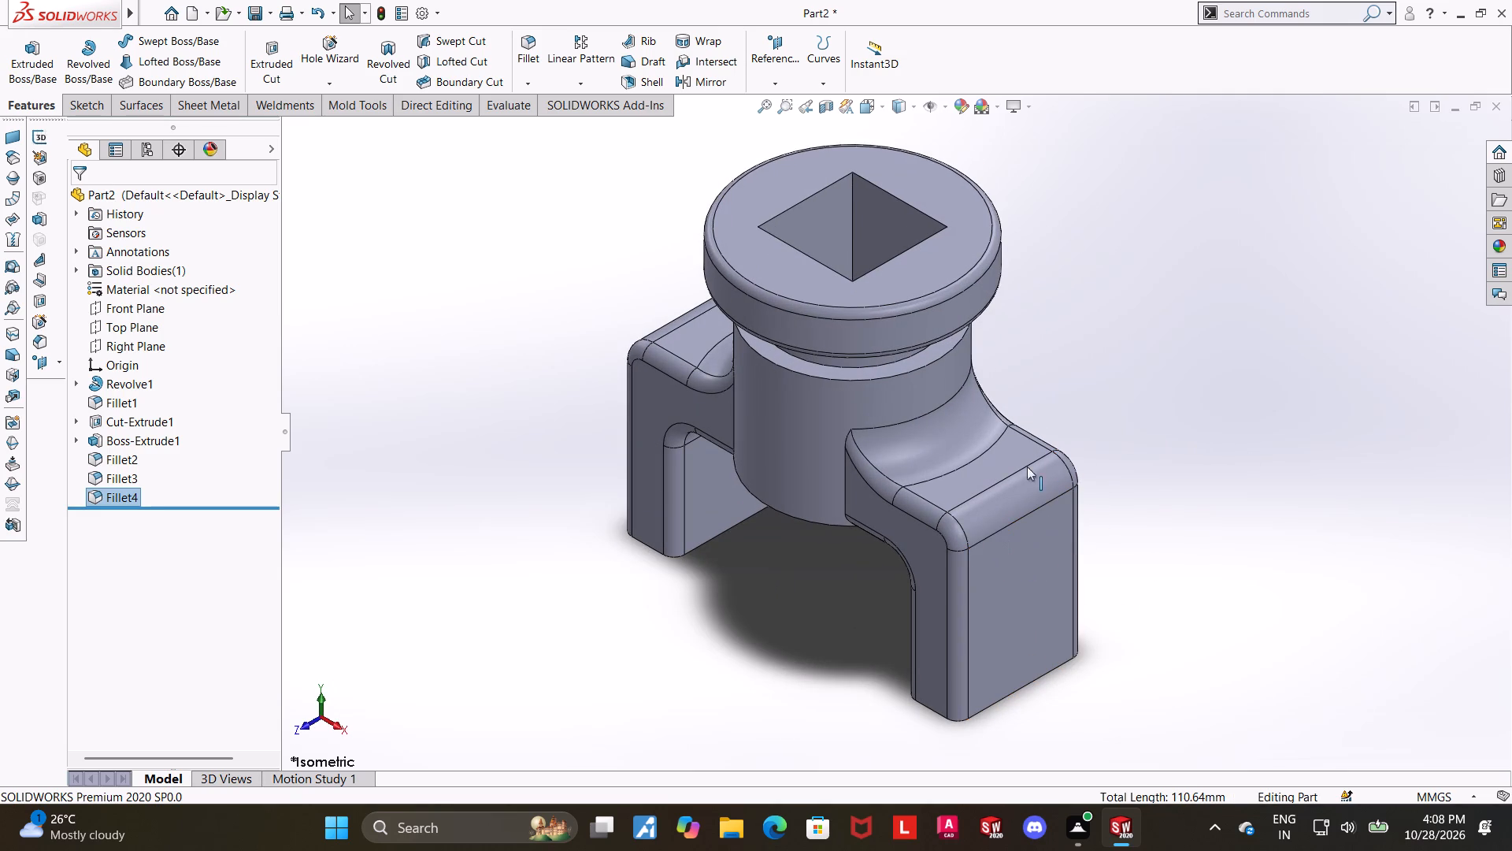
{"action": "middle_click_drag", "start_coordinate": [780, 662], "coordinate": [887, 439]}
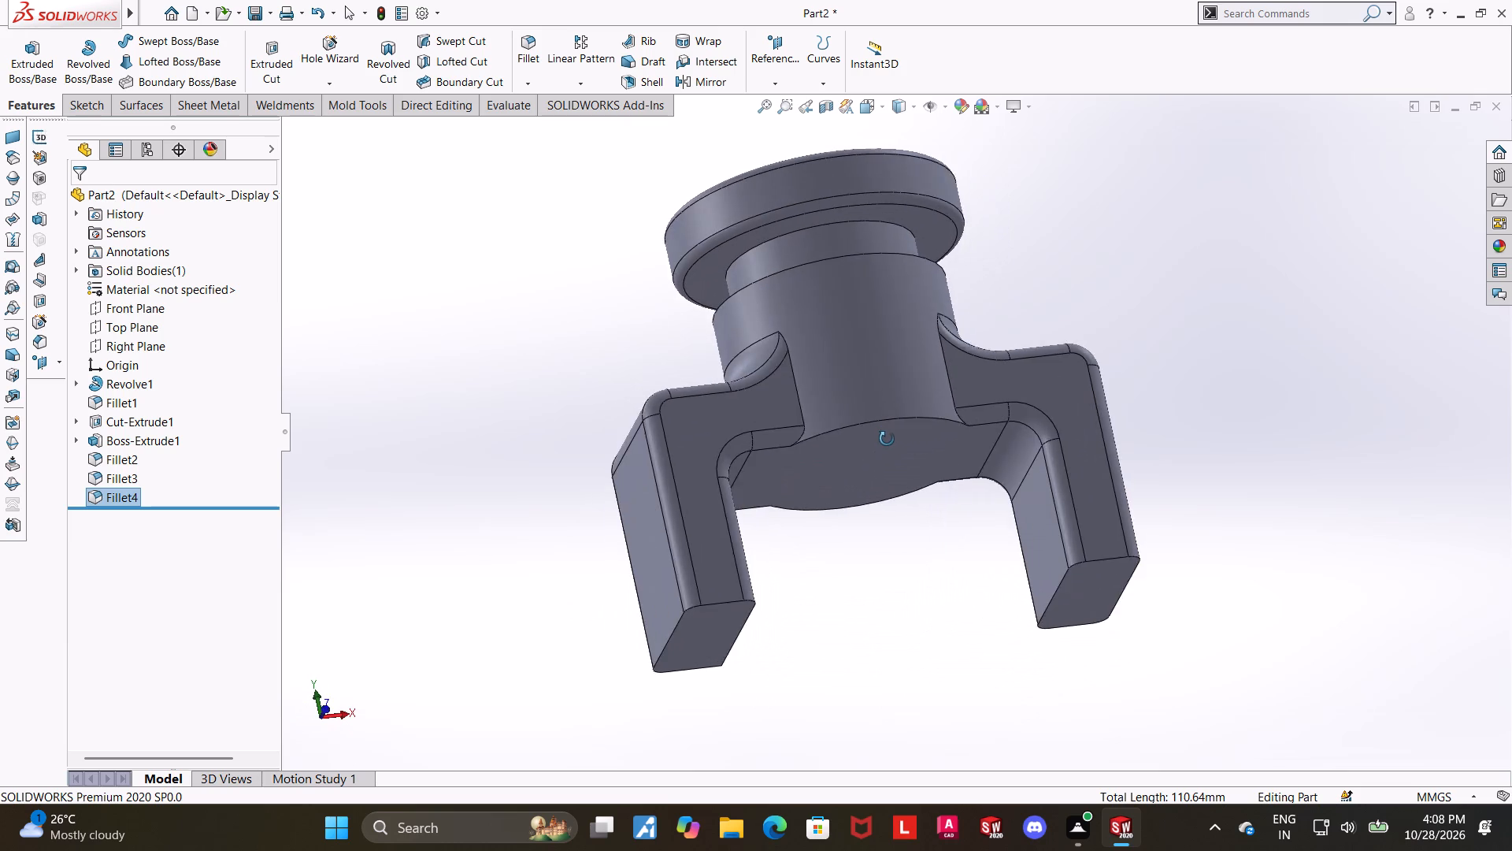
{"action": "middle_click_drag", "start_coordinate": [887, 439], "coordinate": [984, 424]}
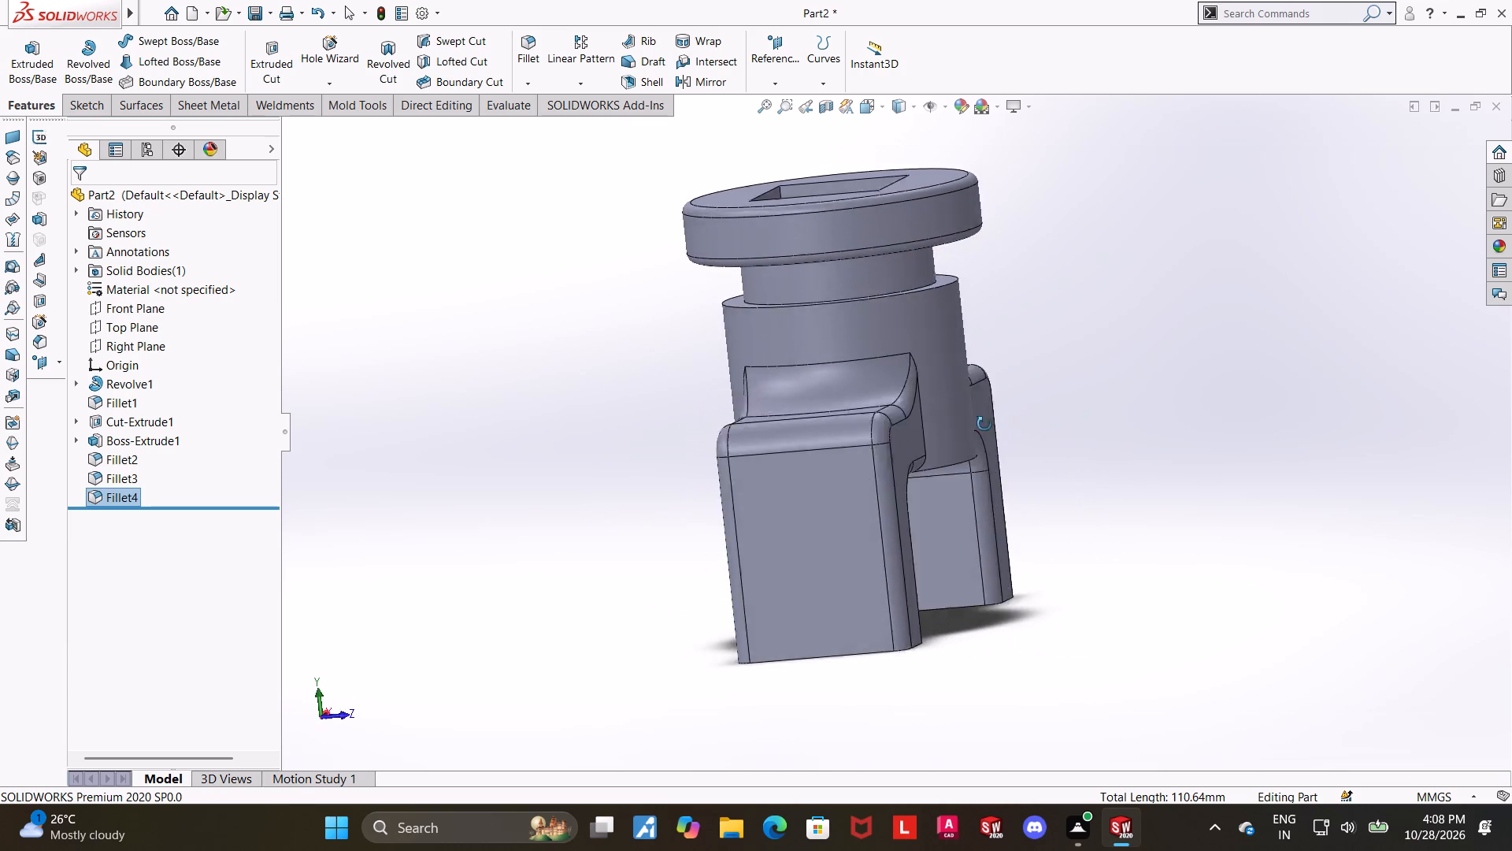
{"action": "middle_click_drag", "start_coordinate": [984, 424], "coordinate": [974, 439]}
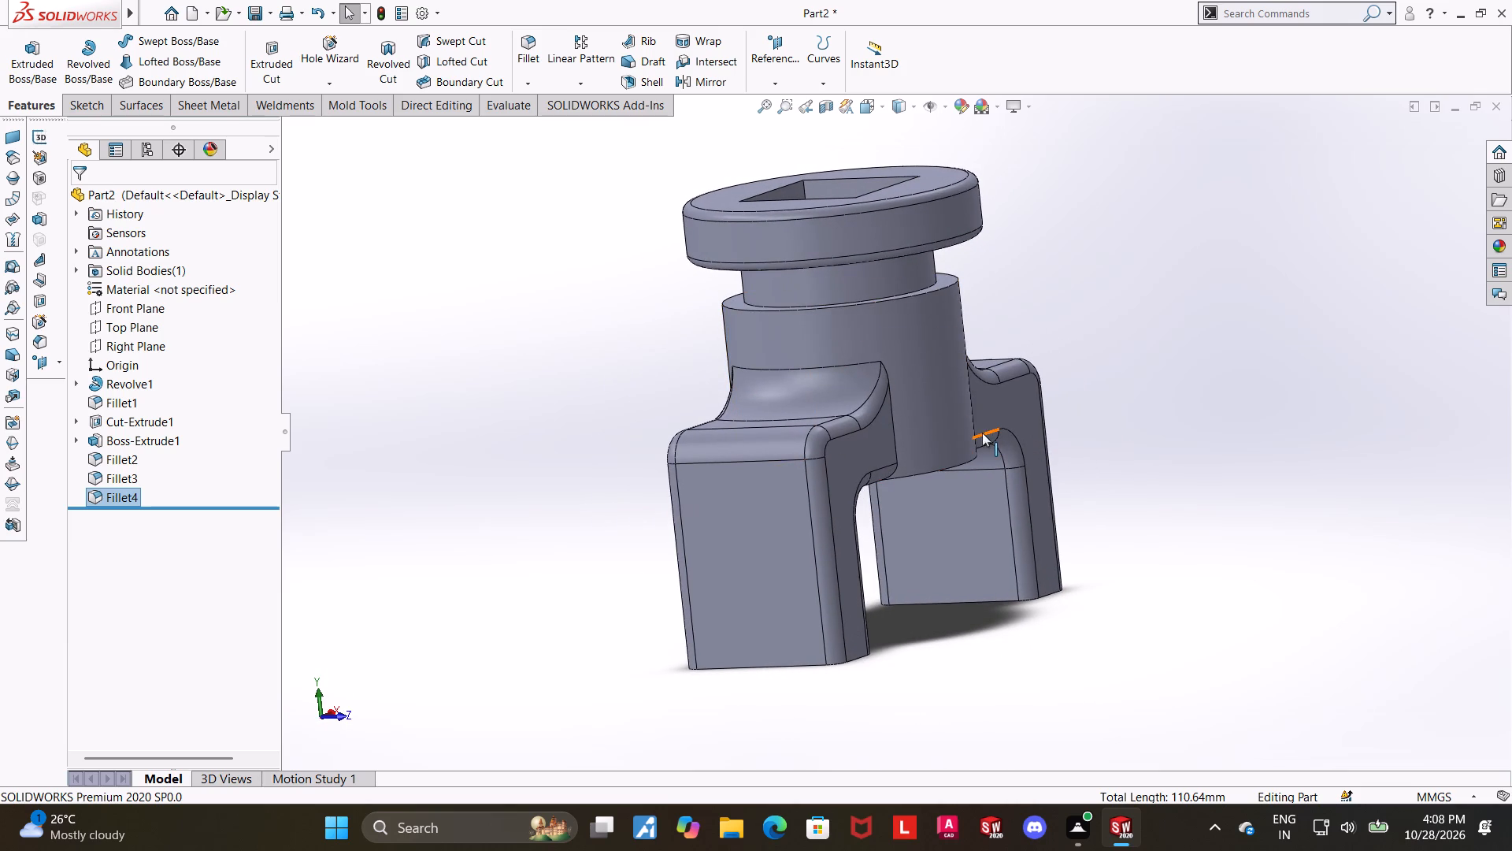
{"action": "scroll", "coordinate": [917, 424], "scroll_direction": "down", "scroll_amount": 2}
{"action": "middle_click_drag", "start_coordinate": [898, 445], "coordinate": [884, 552]}
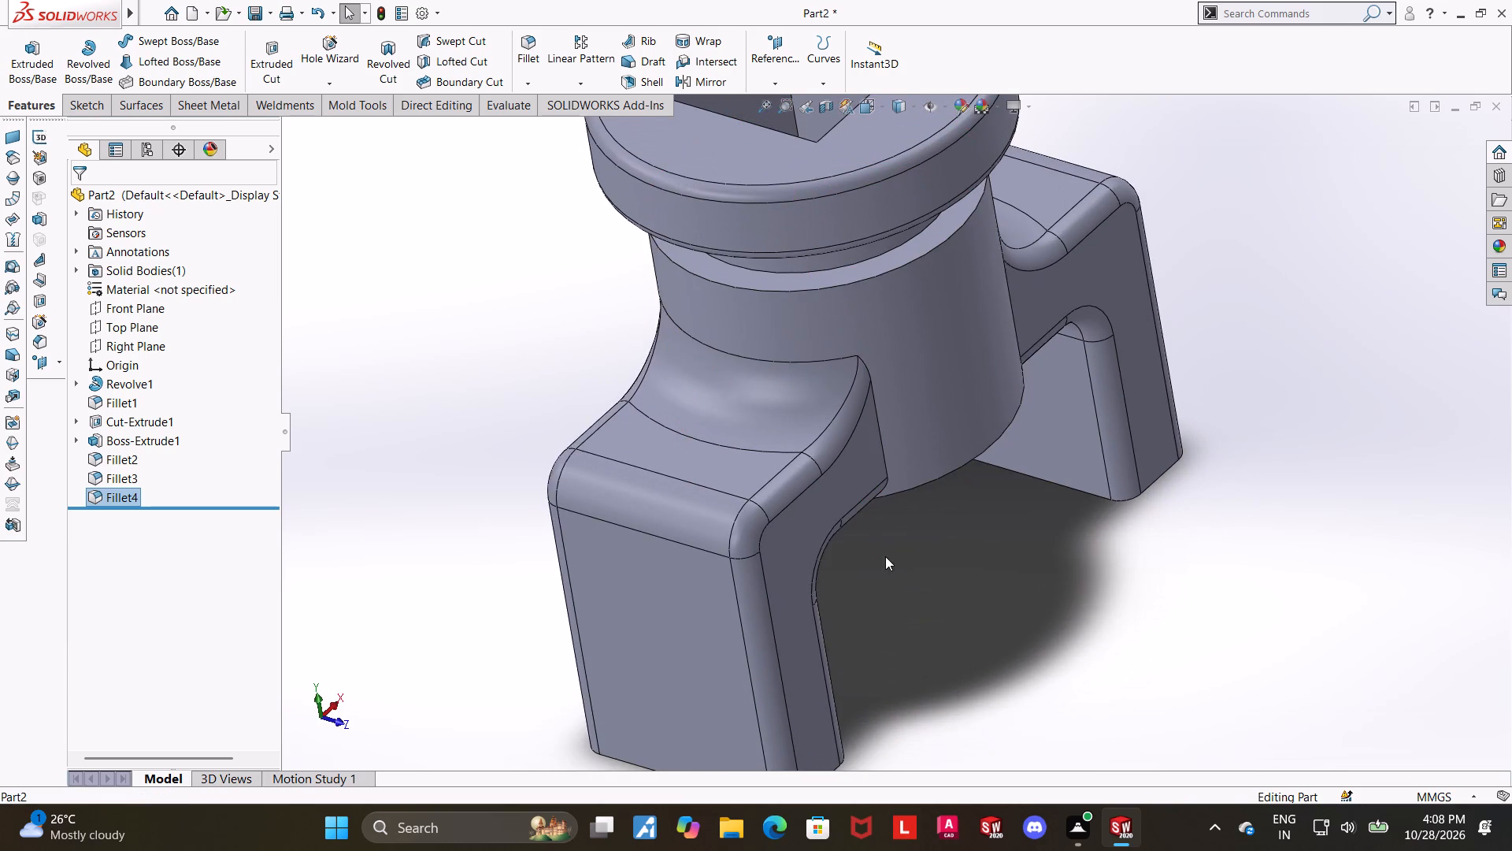
{"action": "scroll", "coordinate": [888, 557], "scroll_direction": "up", "scroll_amount": 4}
{"action": "middle_click_drag", "start_coordinate": [910, 579], "coordinate": [928, 512]}
On the outer end face of one bridge leg, sketch a circle about 94 mm in diameter centred on the bottom edge's midpoint.
{"action": "left_click", "coordinate": [781, 538]}
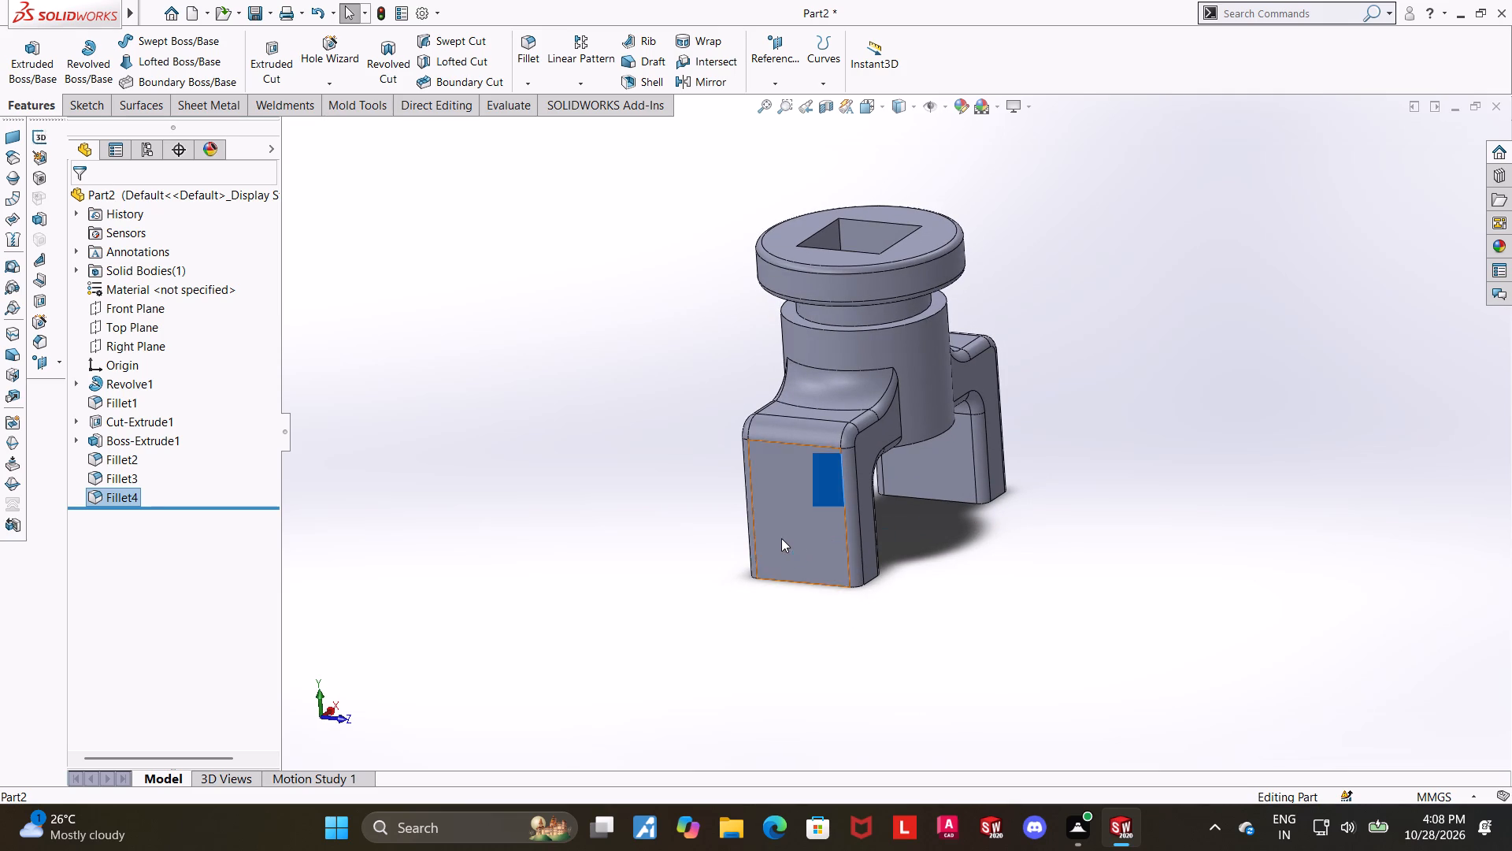
{"action": "left_click", "coordinate": [850, 485]}
{"action": "left_click", "coordinate": [113, 505]}
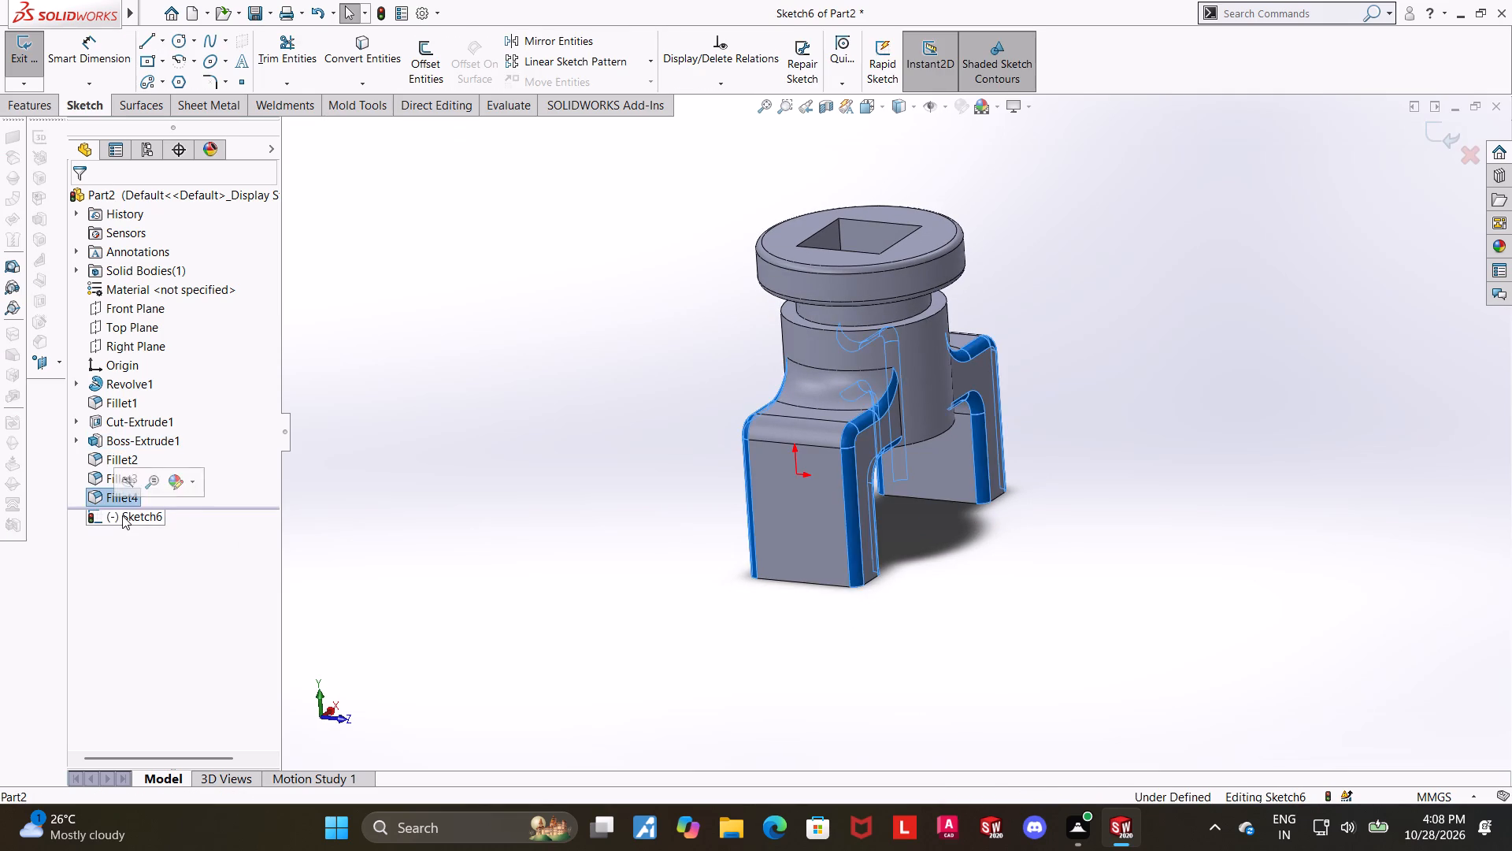
{"action": "left_click", "coordinate": [122, 515]}
{"action": "left_click", "coordinate": [164, 489]}
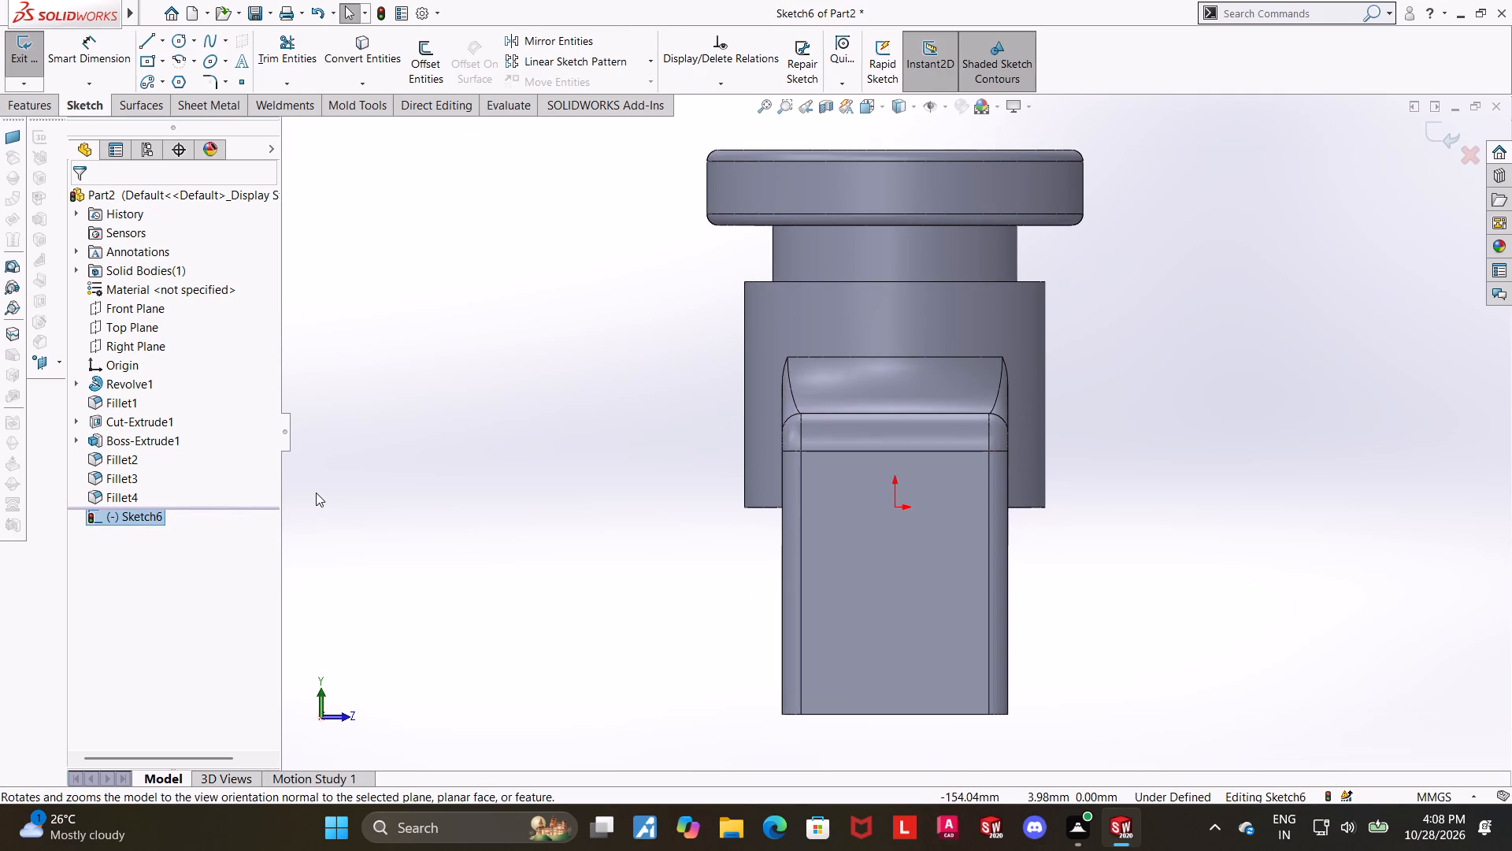
{"action": "scroll", "coordinate": [846, 582], "scroll_direction": "up", "scroll_amount": 1}
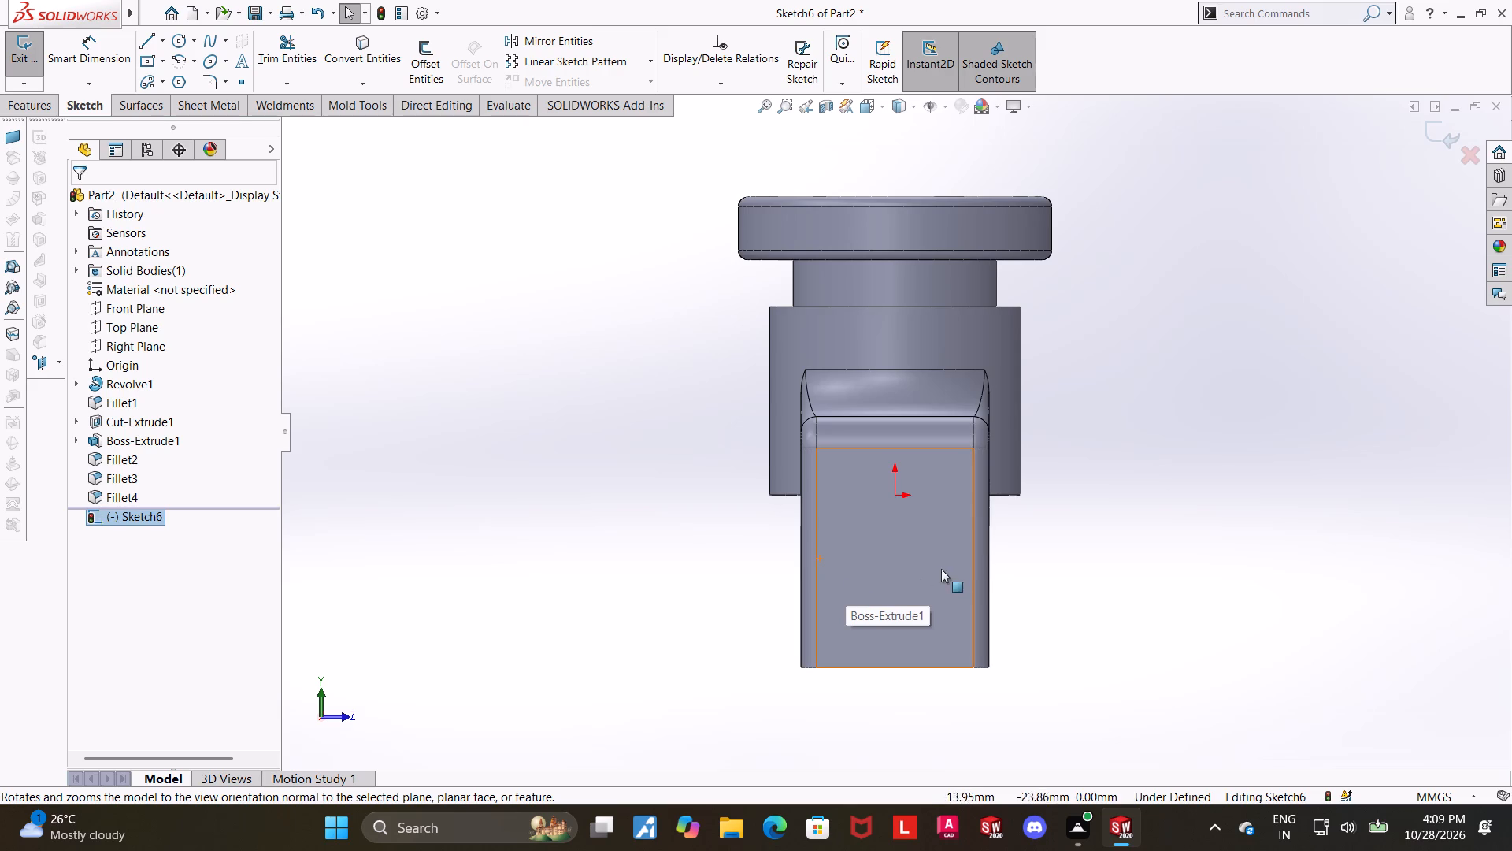
{"action": "scroll", "coordinate": [988, 552], "scroll_direction": "down", "scroll_amount": 1}
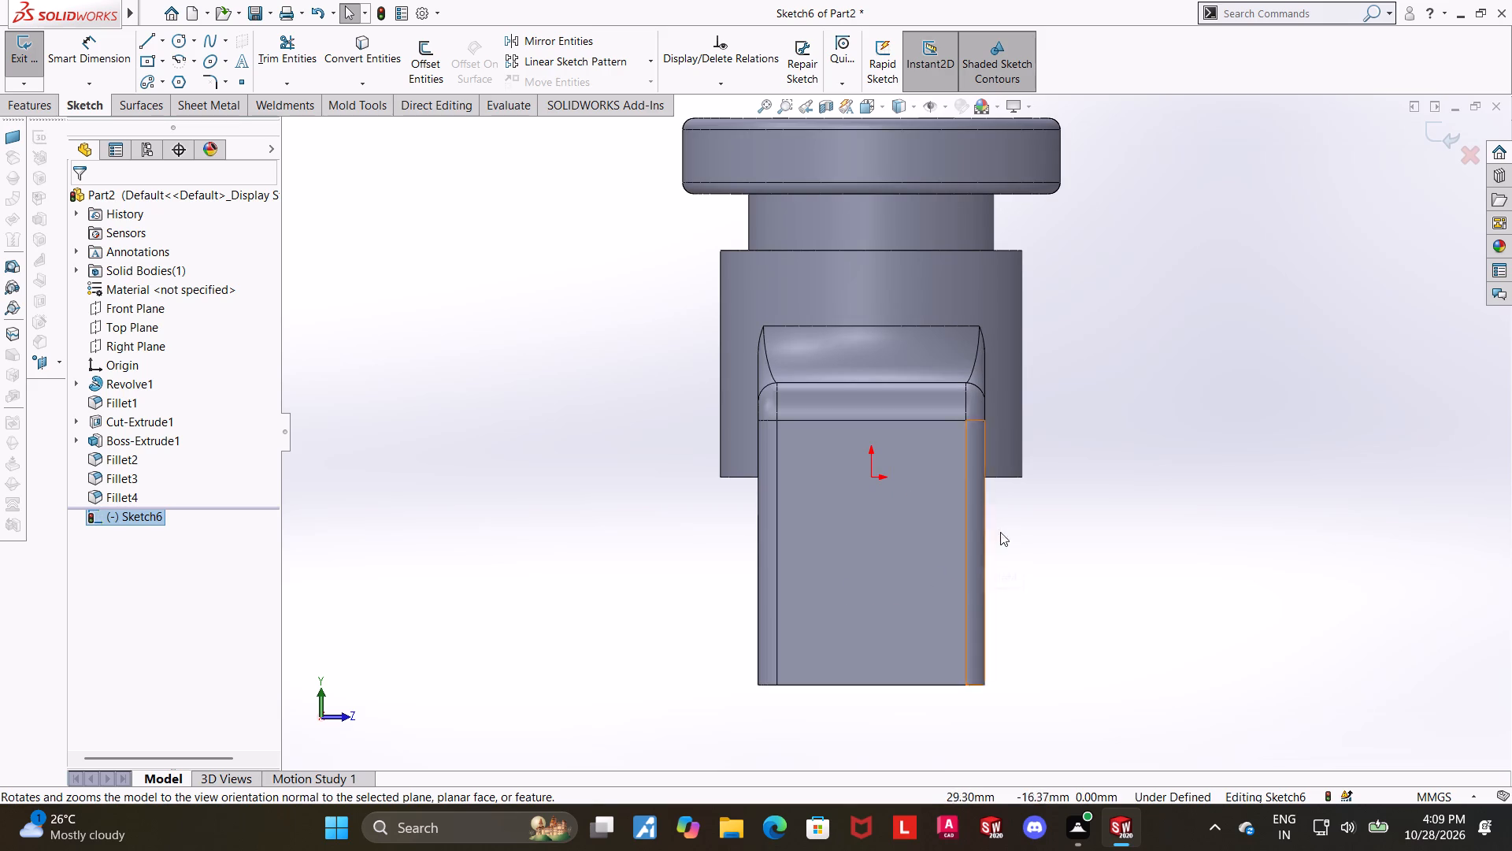
{"action": "scroll", "coordinate": [1075, 522], "scroll_direction": "up", "scroll_amount": 4}
{"action": "scroll", "coordinate": [1136, 657], "scroll_direction": "down", "scroll_amount": 3}
{"action": "scroll", "coordinate": [750, 413], "scroll_direction": "up", "scroll_amount": 1}
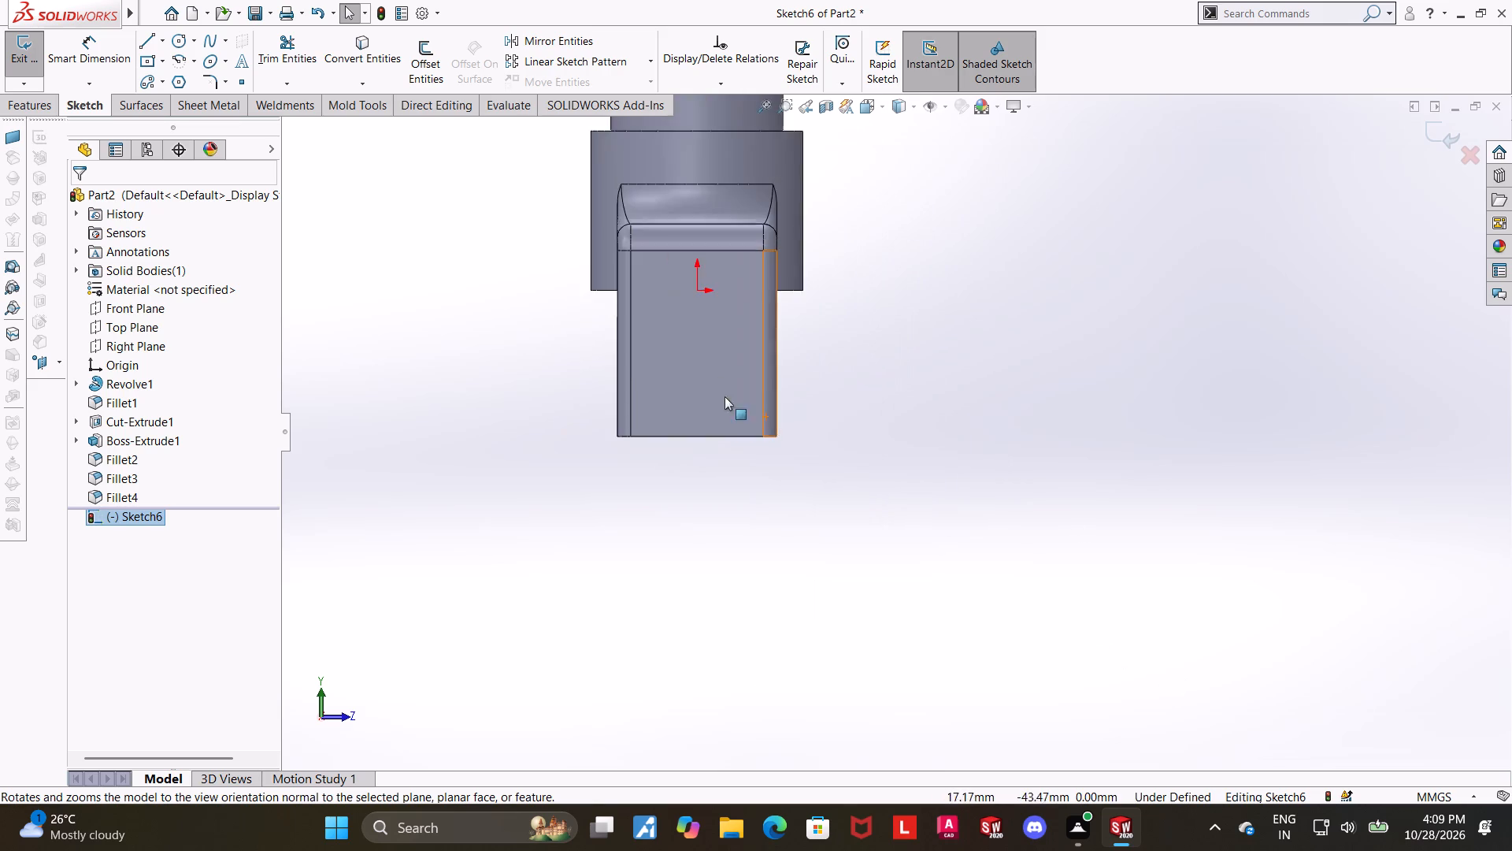
{"action": "scroll", "coordinate": [627, 354], "scroll_direction": "down", "scroll_amount": 2}
{"action": "left_click", "coordinate": [180, 39]}
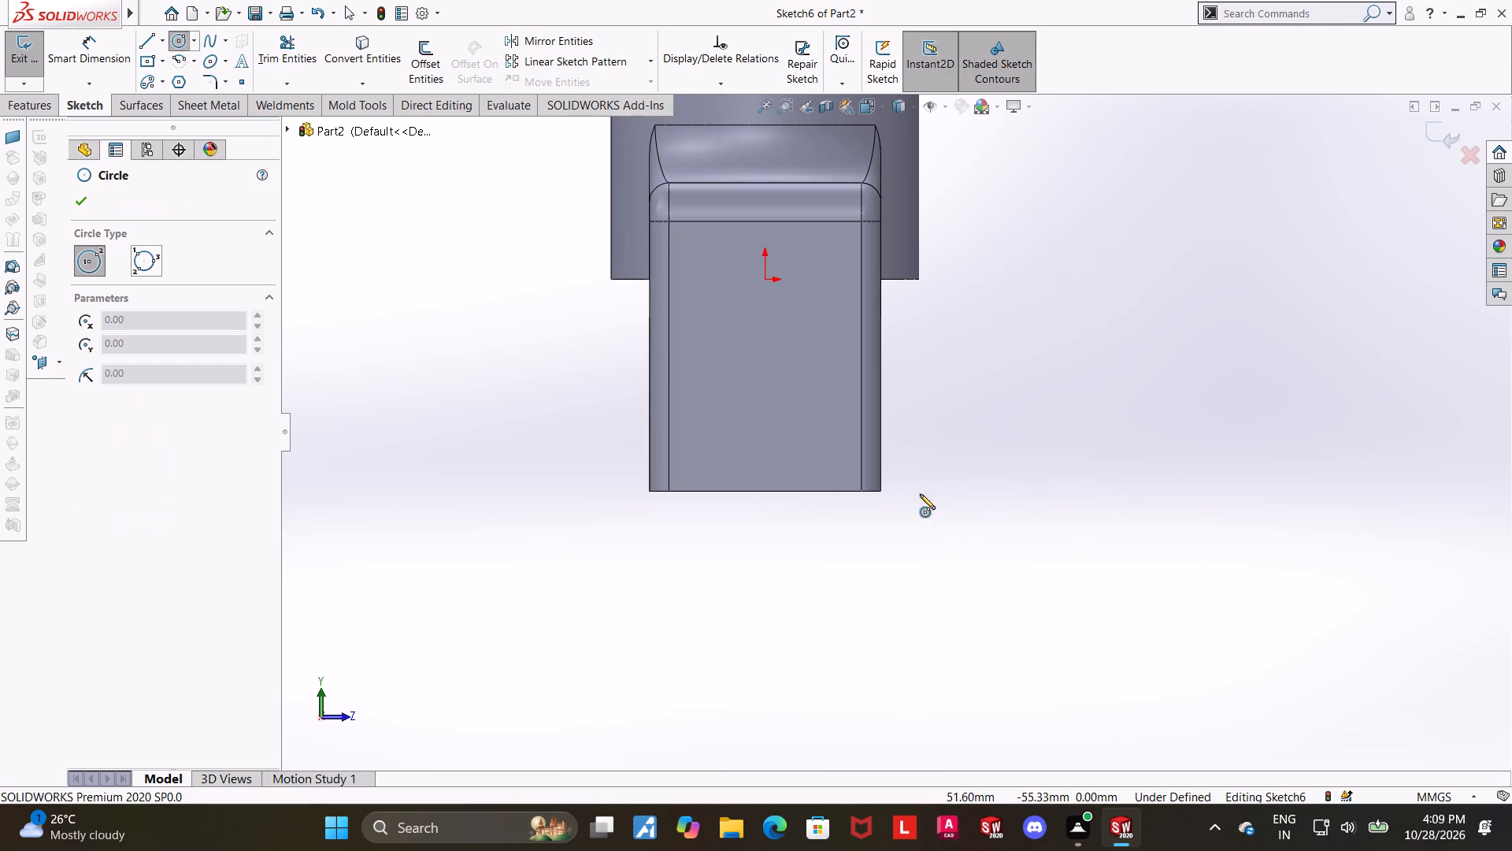
{"action": "left_click", "coordinate": [765, 491]}
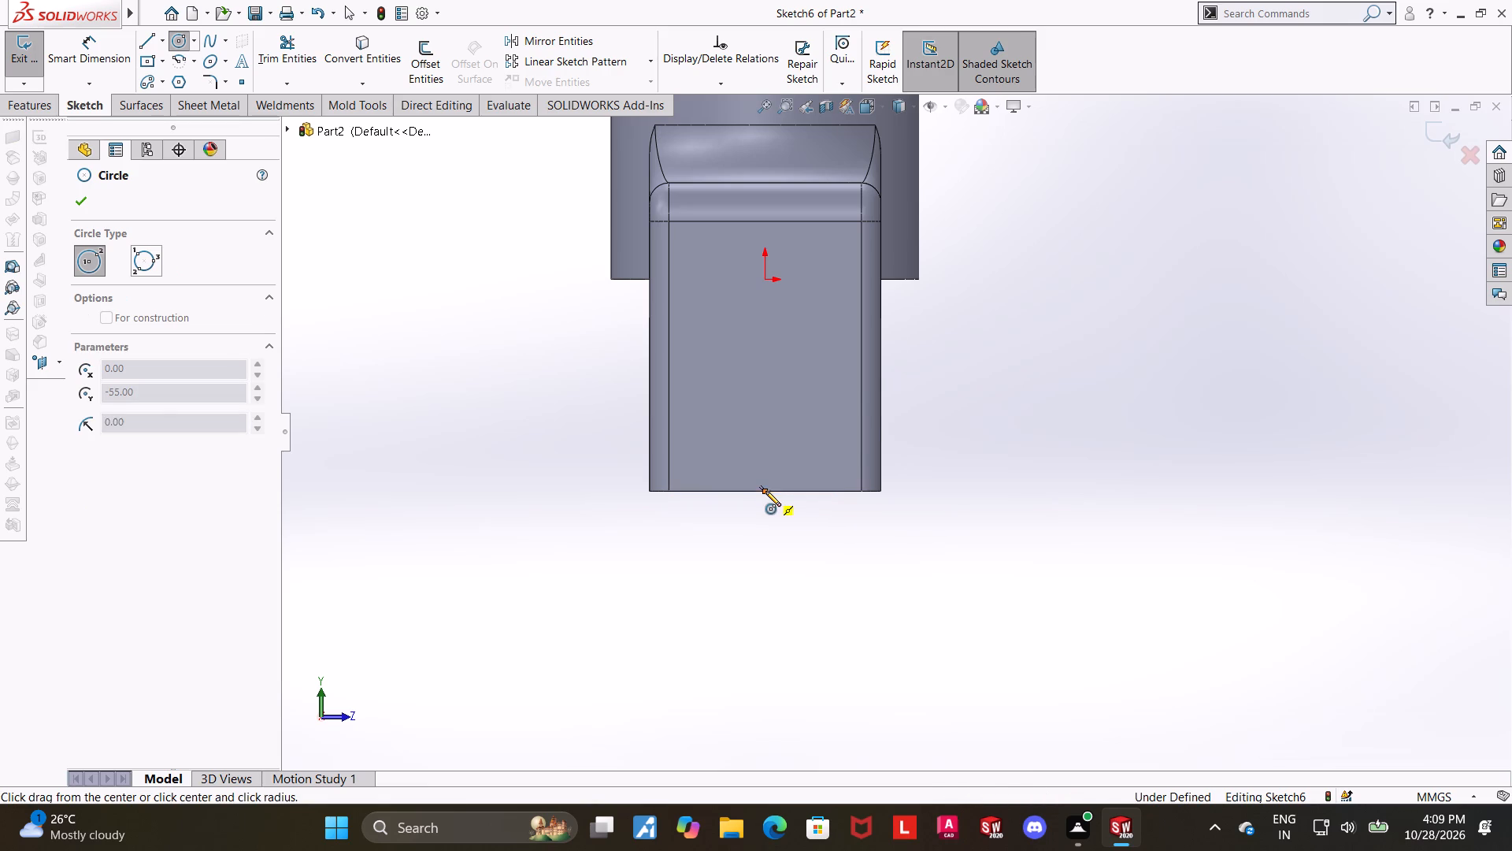
{"action": "left_click", "coordinate": [939, 442]}
{"action": "key", "text": "Escape"}
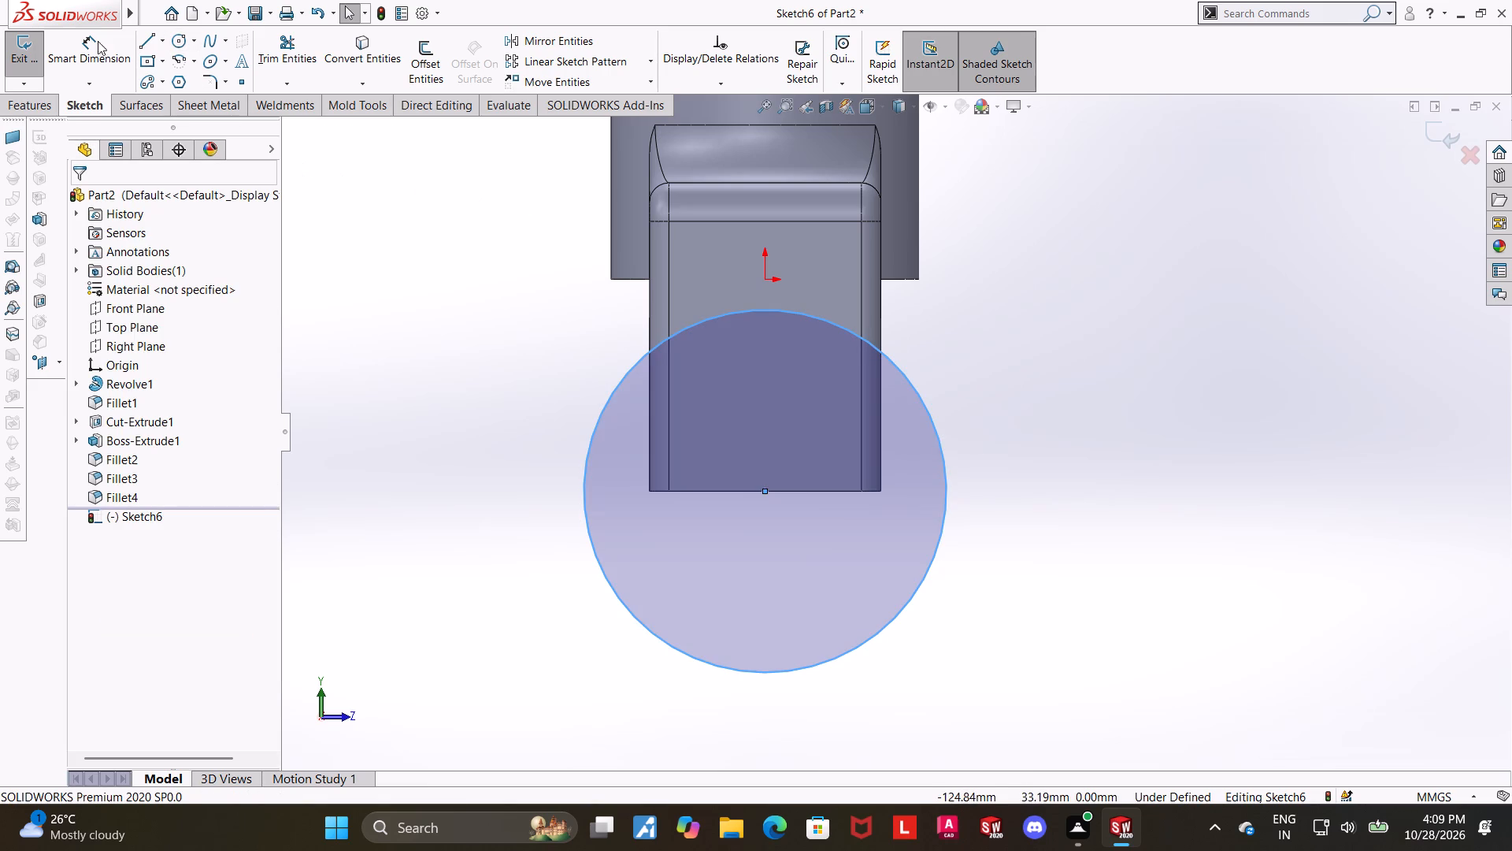
Dimension the circle's diameter to 80 mm and close the sketch.
{"action": "left_click", "coordinate": [85, 39]}
{"action": "scroll", "coordinate": [1098, 490], "scroll_direction": "up", "scroll_amount": 1}
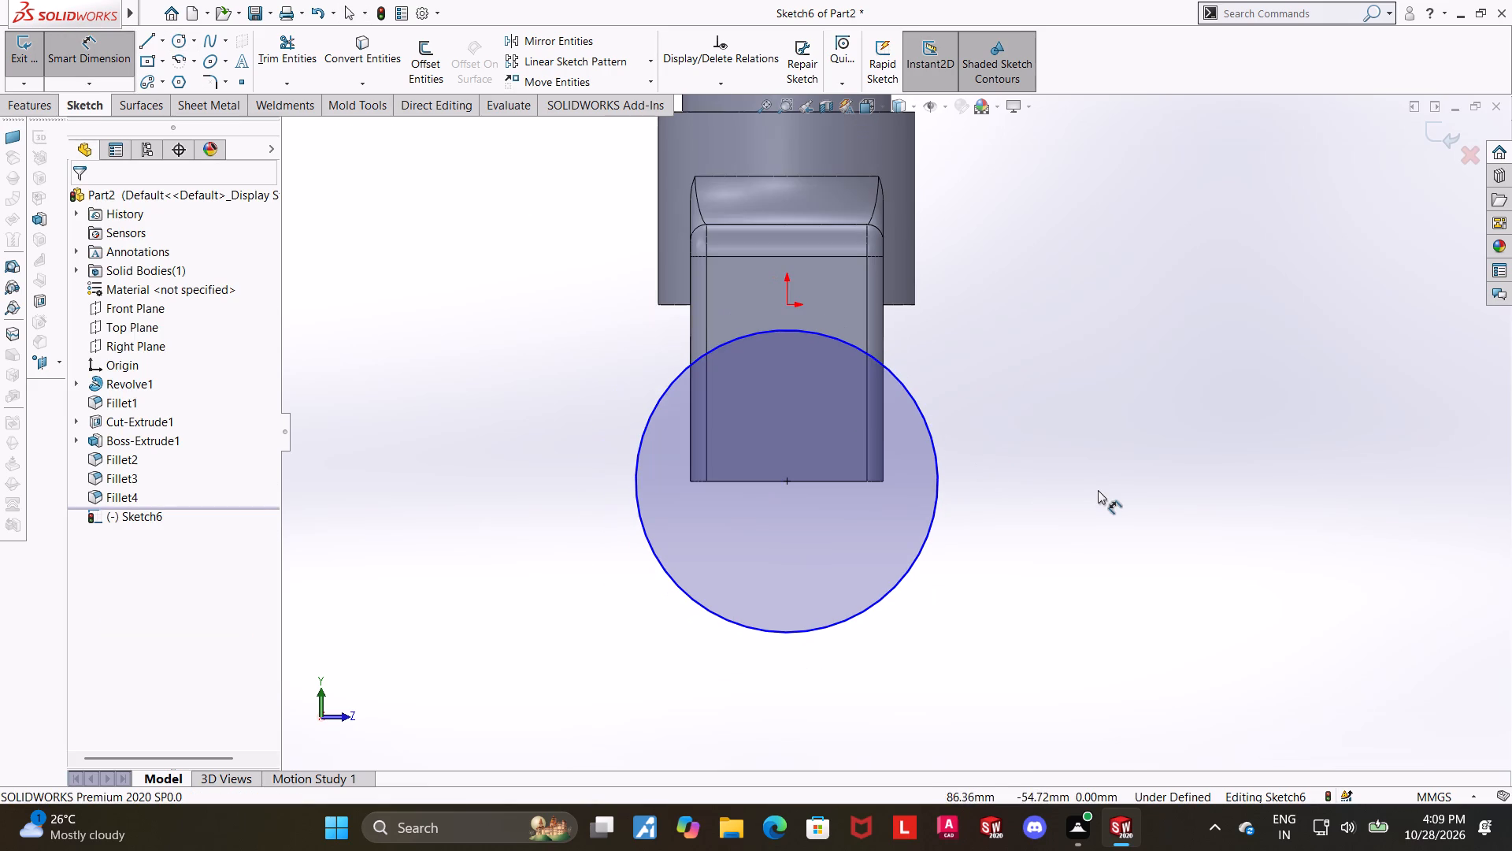
{"action": "scroll", "coordinate": [1088, 481], "scroll_direction": "down", "scroll_amount": 1}
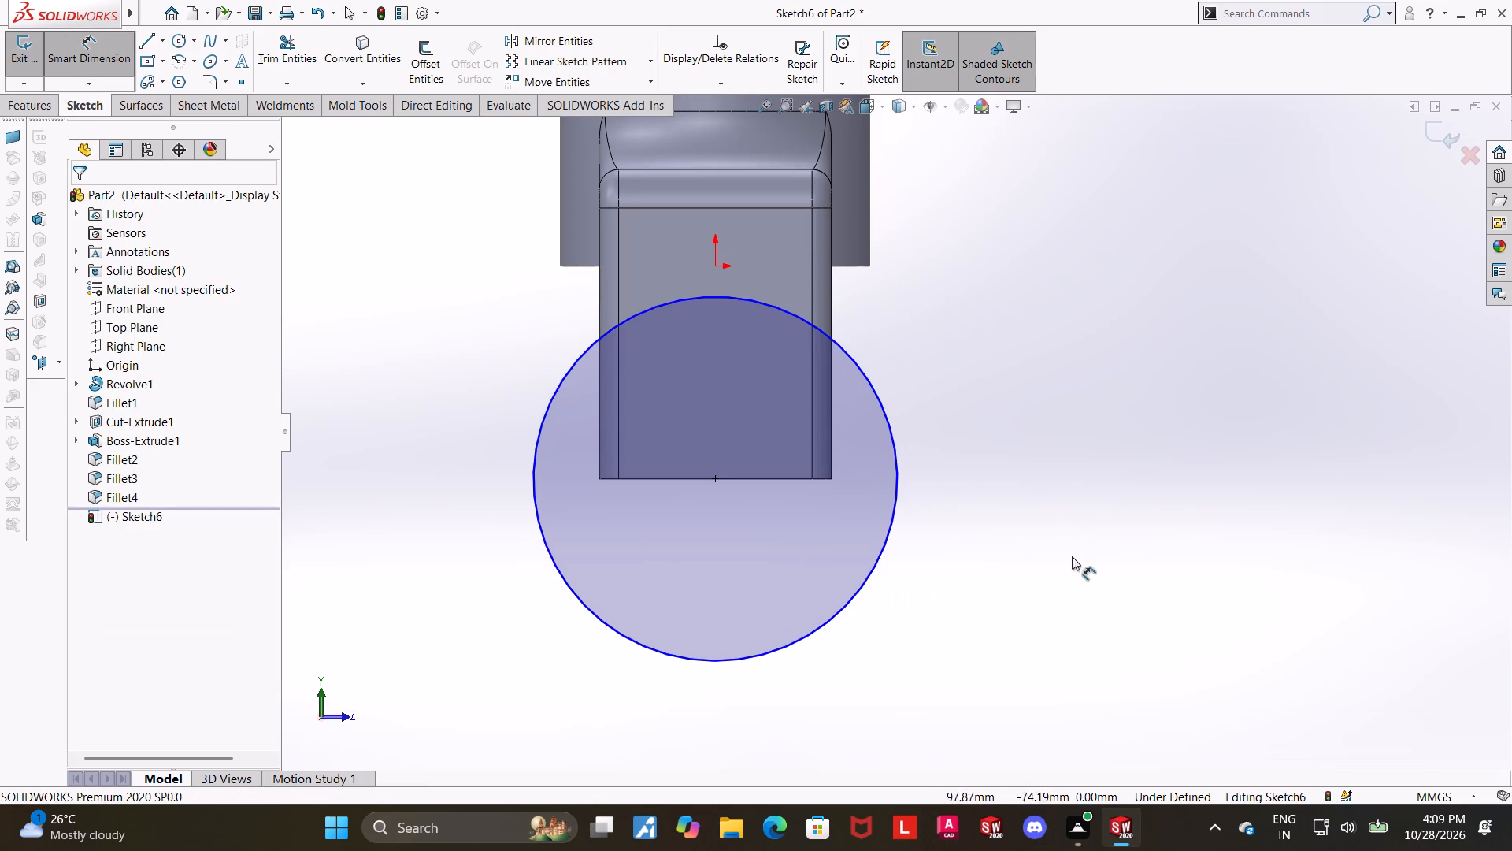
{"action": "left_click", "coordinate": [895, 510]}
{"action": "left_click", "coordinate": [1065, 522]}
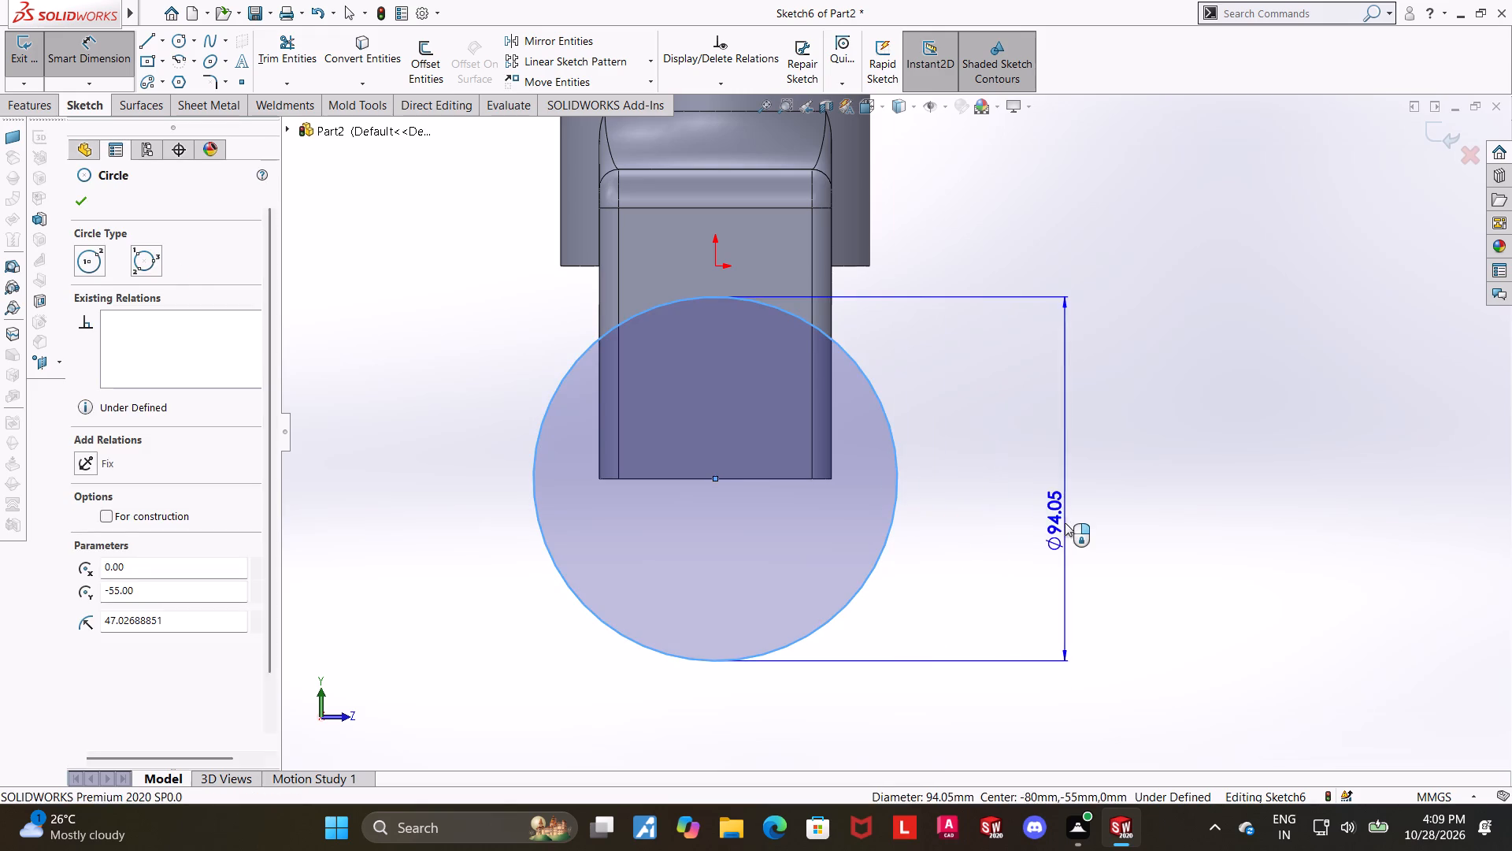
{"action": "type", "text": "80"}
{"action": "key", "text": "Return"}
{"action": "key", "text": "Escape"}
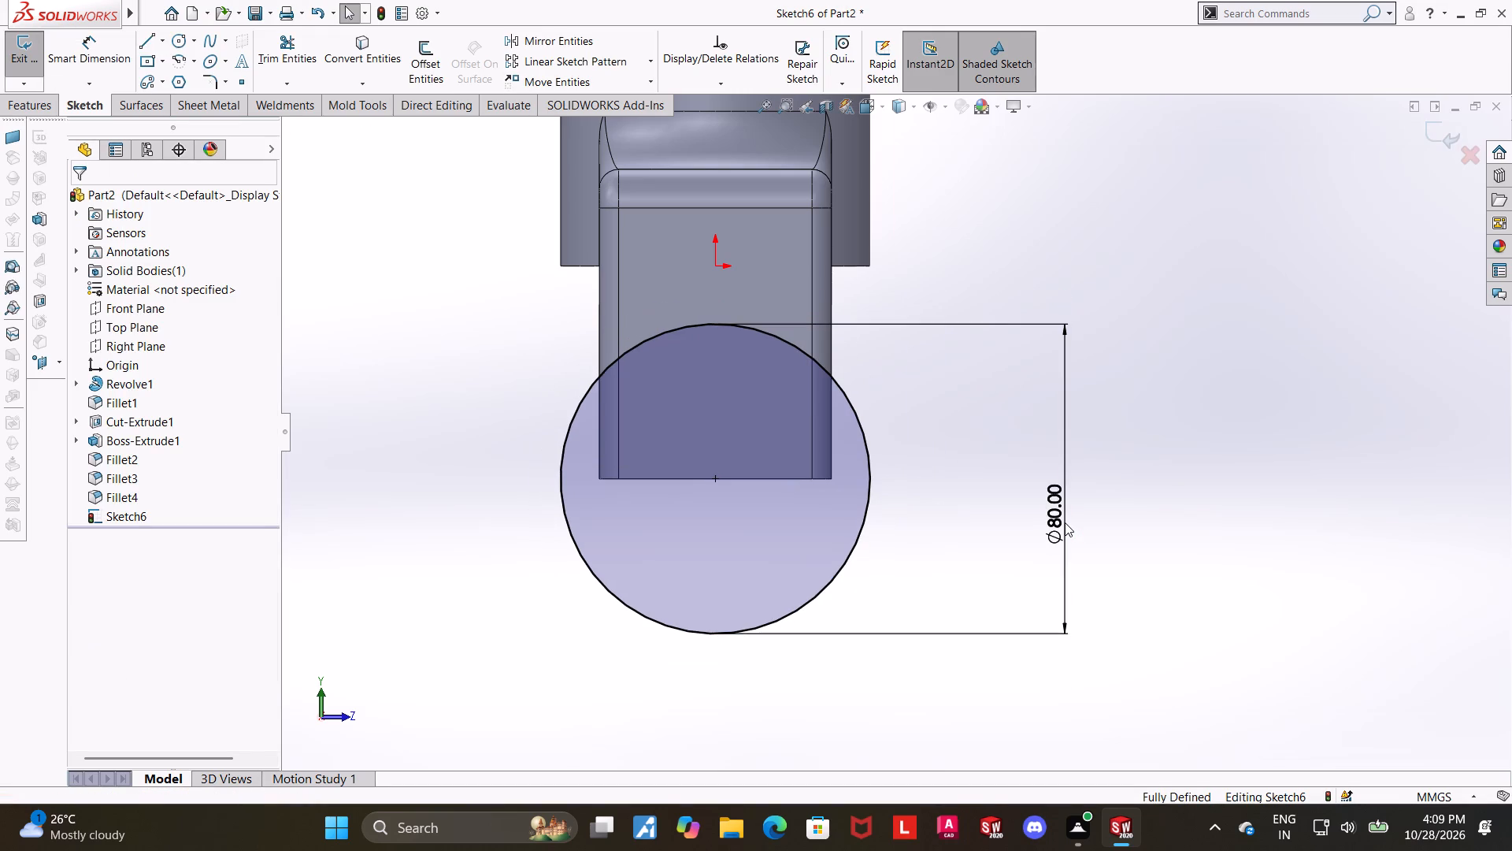
{"action": "left_click", "coordinate": [1151, 399]}
{"action": "left_click", "coordinate": [1442, 138]}
Begin a boss extrusion of the 80 mm circle, reversed inward through the bridge leg, with a blind depth of 45 mm.
{"action": "middle_click_drag", "start_coordinate": [1323, 263], "coordinate": [1238, 304]}
{"action": "left_click", "coordinate": [18, 55]}
{"action": "scroll", "coordinate": [883, 589], "scroll_direction": "up", "scroll_amount": 3}
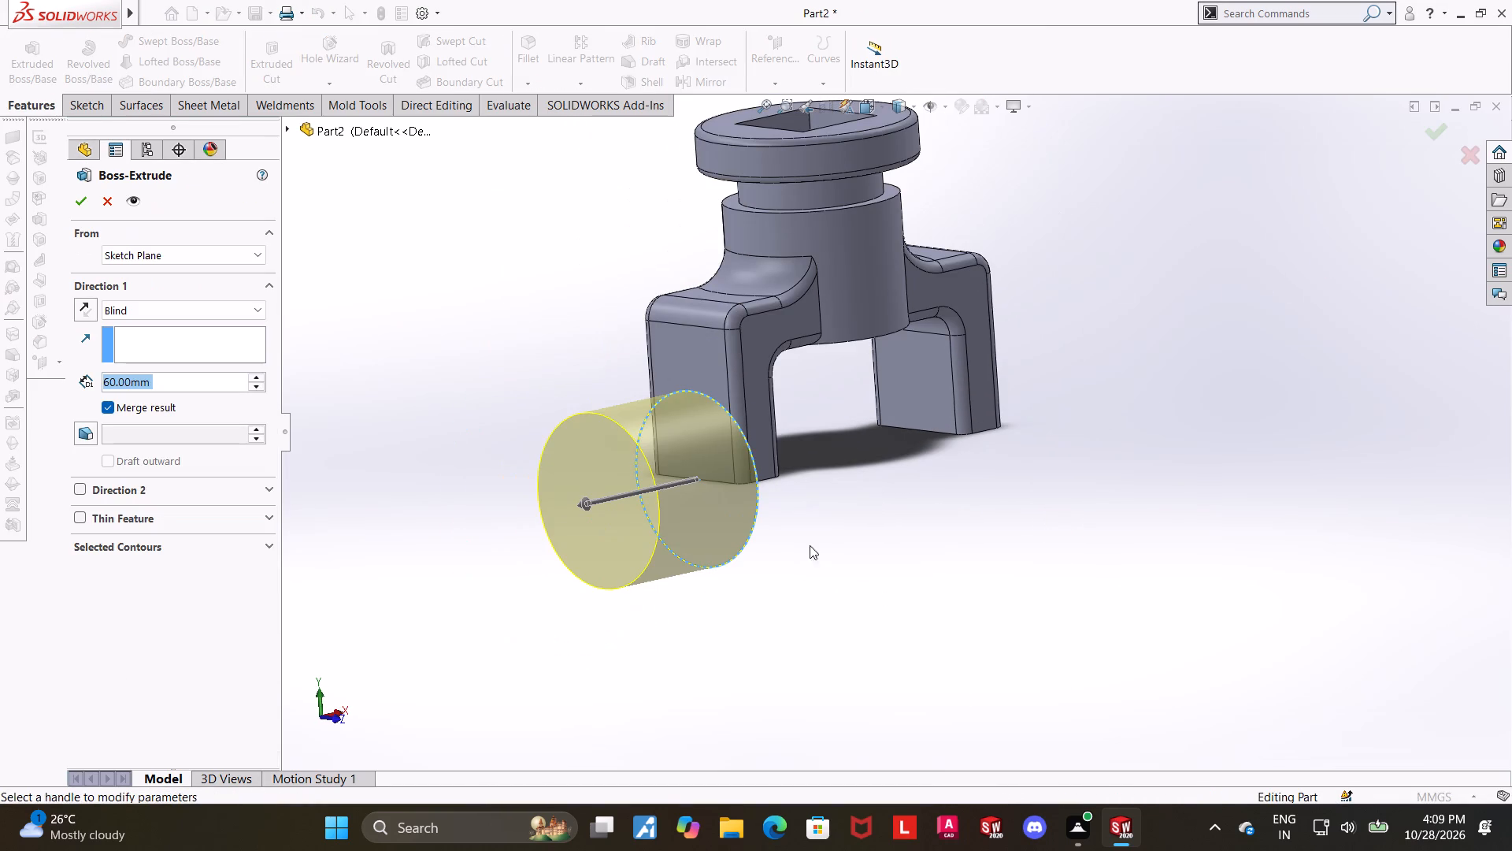
{"action": "left_click", "coordinate": [86, 302]}
{"action": "scroll", "coordinate": [962, 515], "scroll_direction": "up", "scroll_amount": 1}
{"action": "middle_click_drag", "start_coordinate": [957, 518], "coordinate": [928, 521]}
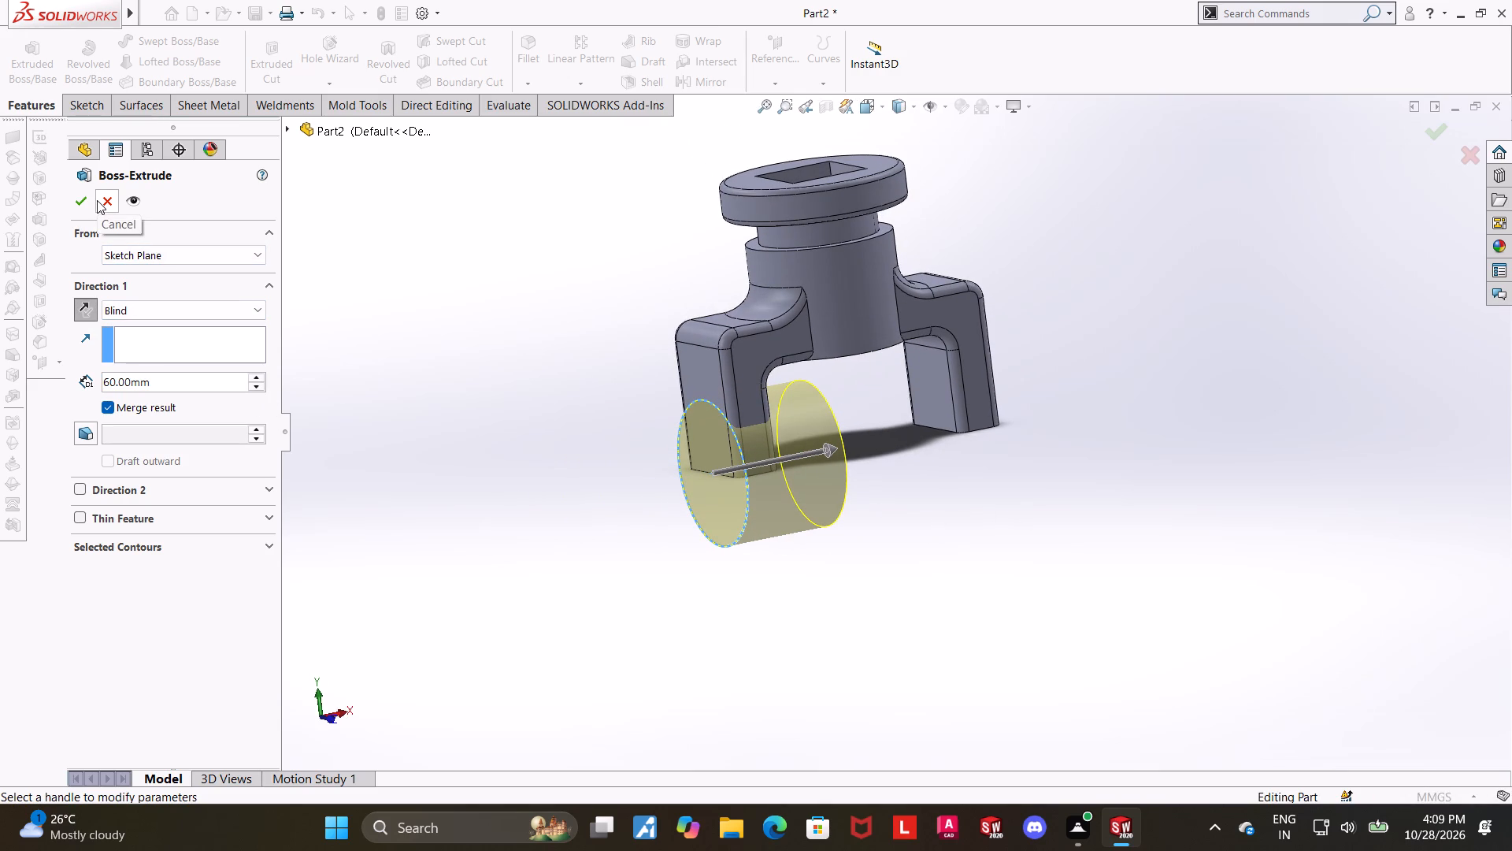
{"action": "left_click_drag", "start_coordinate": [224, 380], "coordinate": [61, 381]}
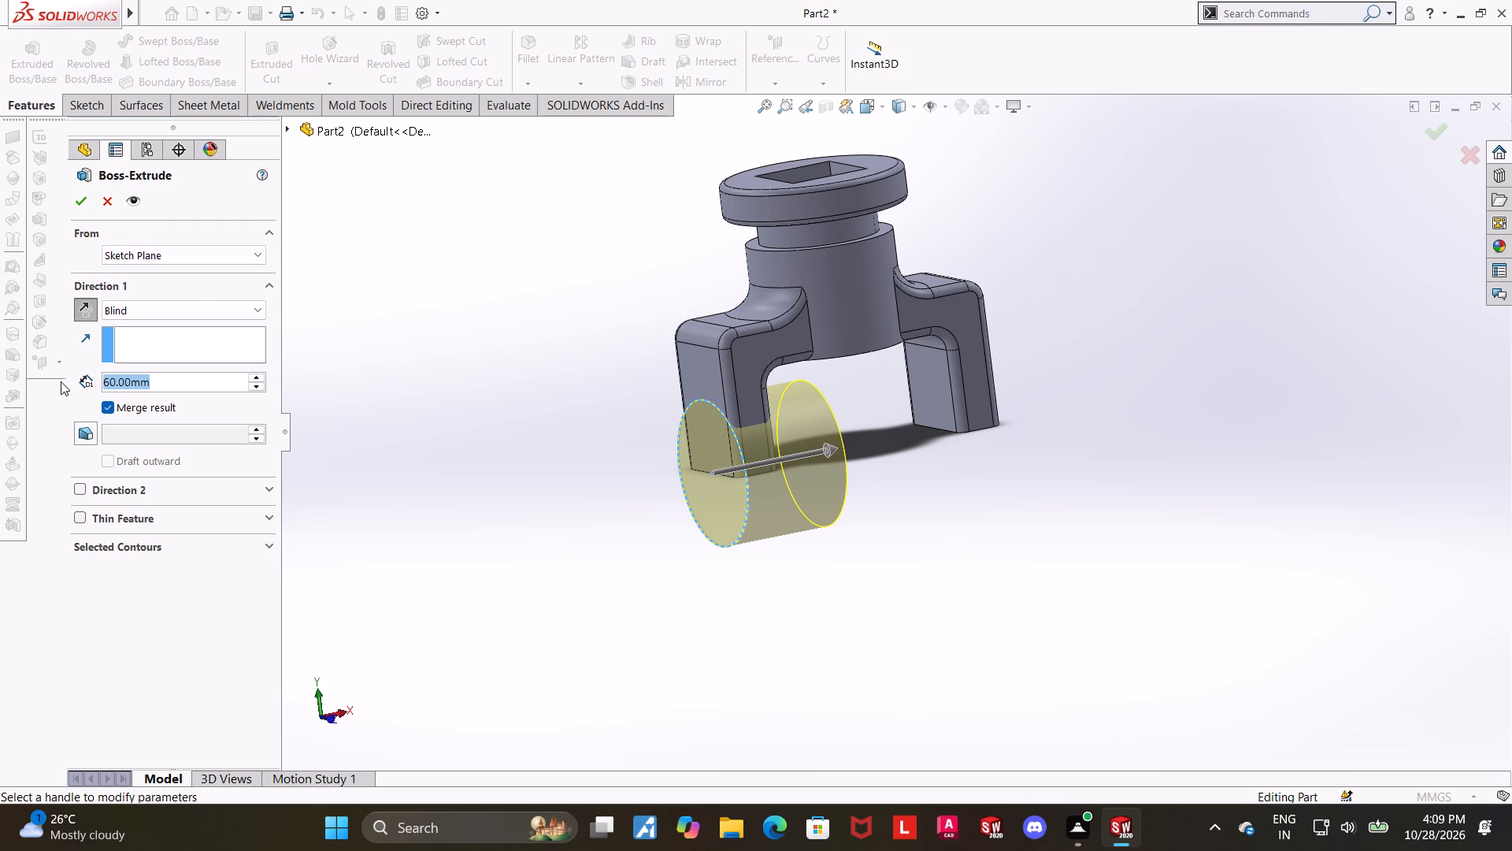
{"action": "left_click_drag", "start_coordinate": [61, 381], "coordinate": [60, 381]}
{"action": "type", "text": "45"}
{"action": "key", "text": "Return"}
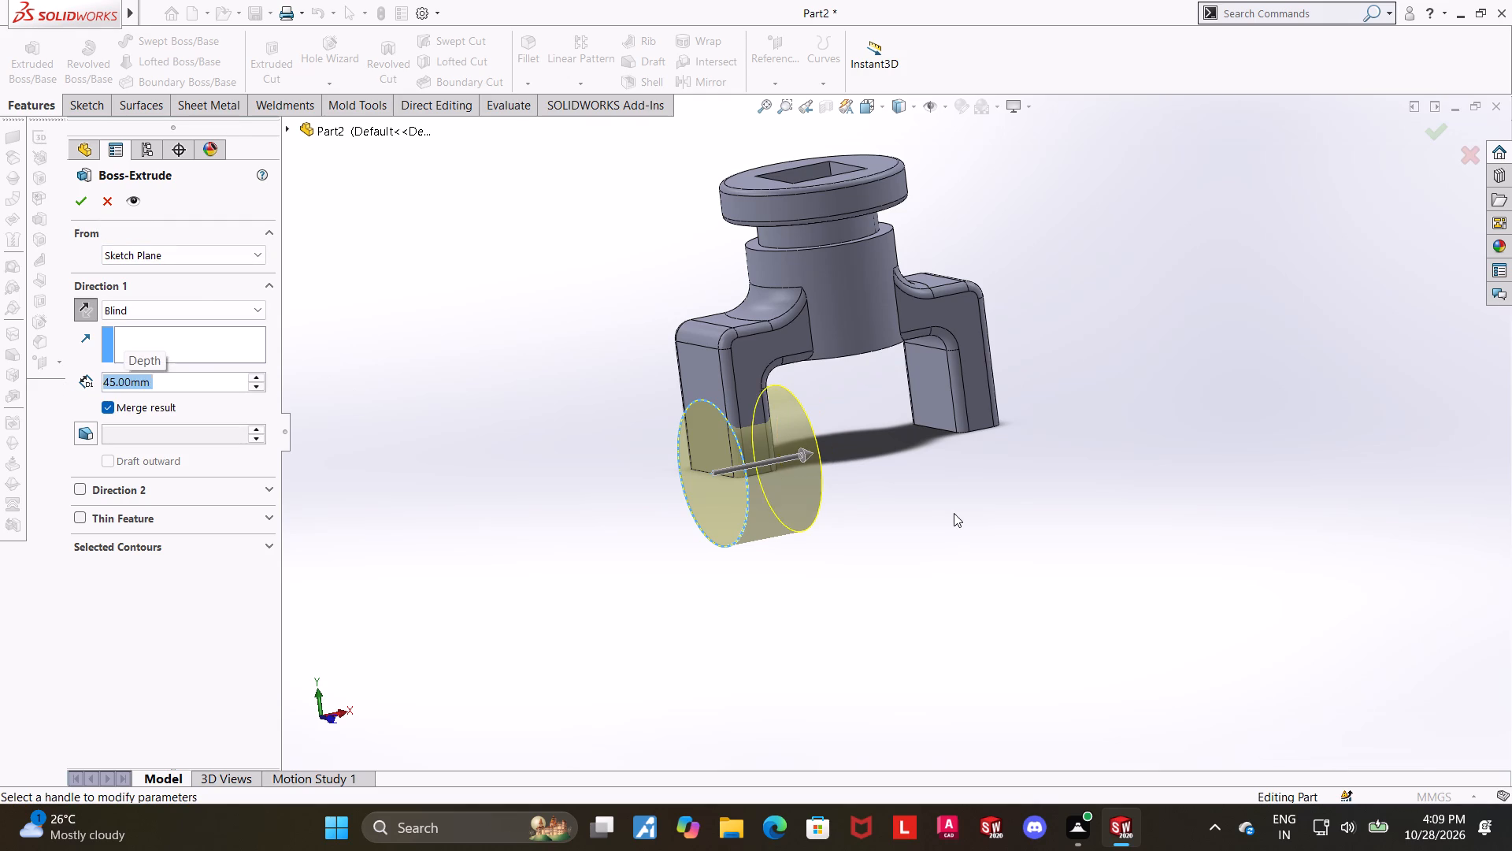
Set the boss extrusion's inward depth to 35 mm.
{"action": "middle_click_drag", "start_coordinate": [946, 516], "coordinate": [876, 483]}
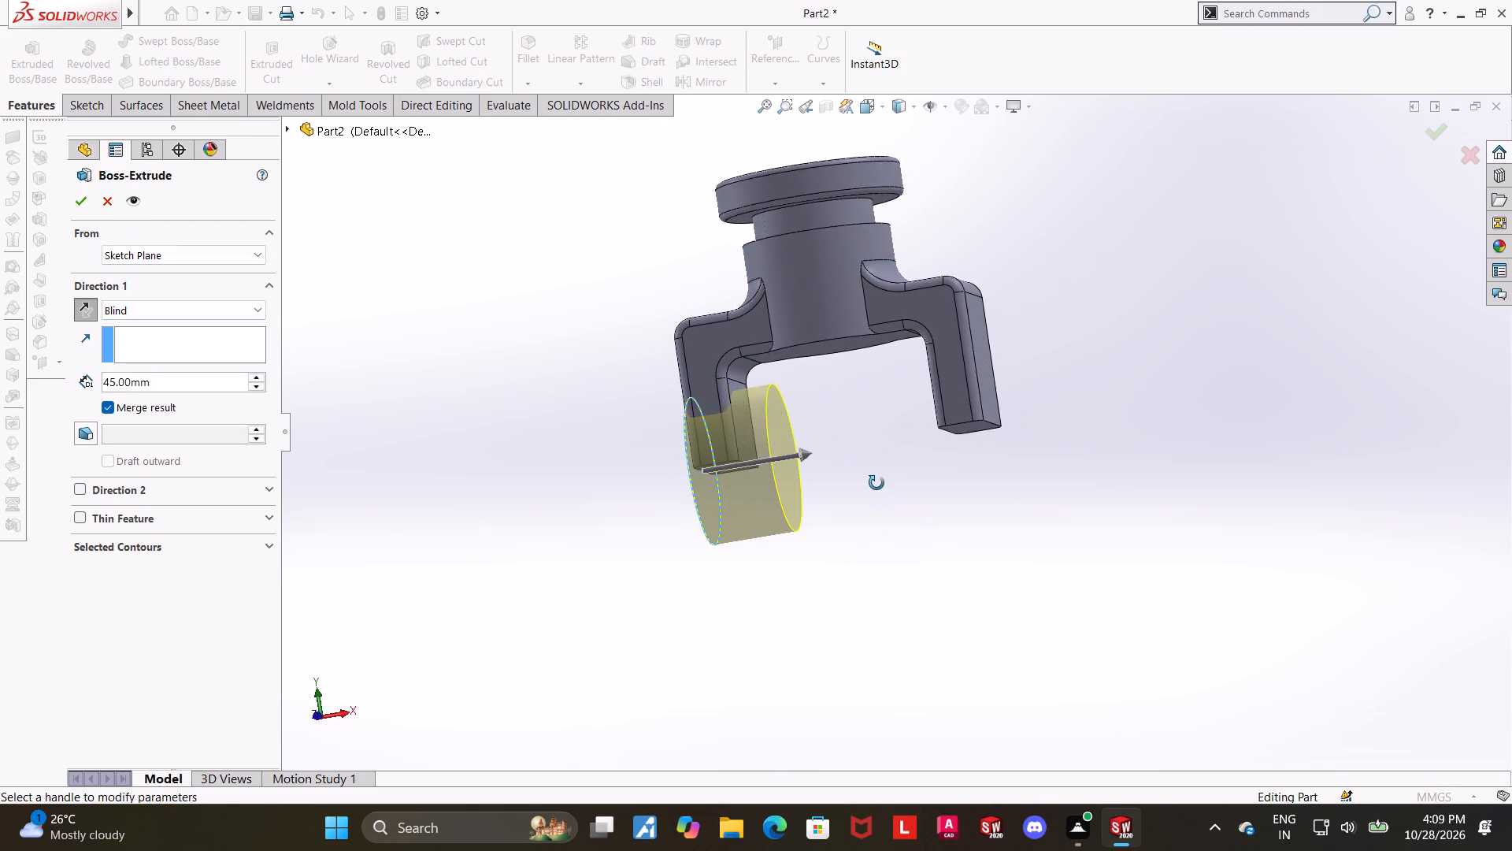
{"action": "middle_click_drag", "start_coordinate": [876, 483], "coordinate": [901, 525]}
{"action": "left_click", "coordinate": [180, 382]}
{"action": "left_click_drag", "start_coordinate": [191, 385], "coordinate": [87, 388]}
{"action": "type", "text": "35"}
{"action": "key", "text": "Return"}
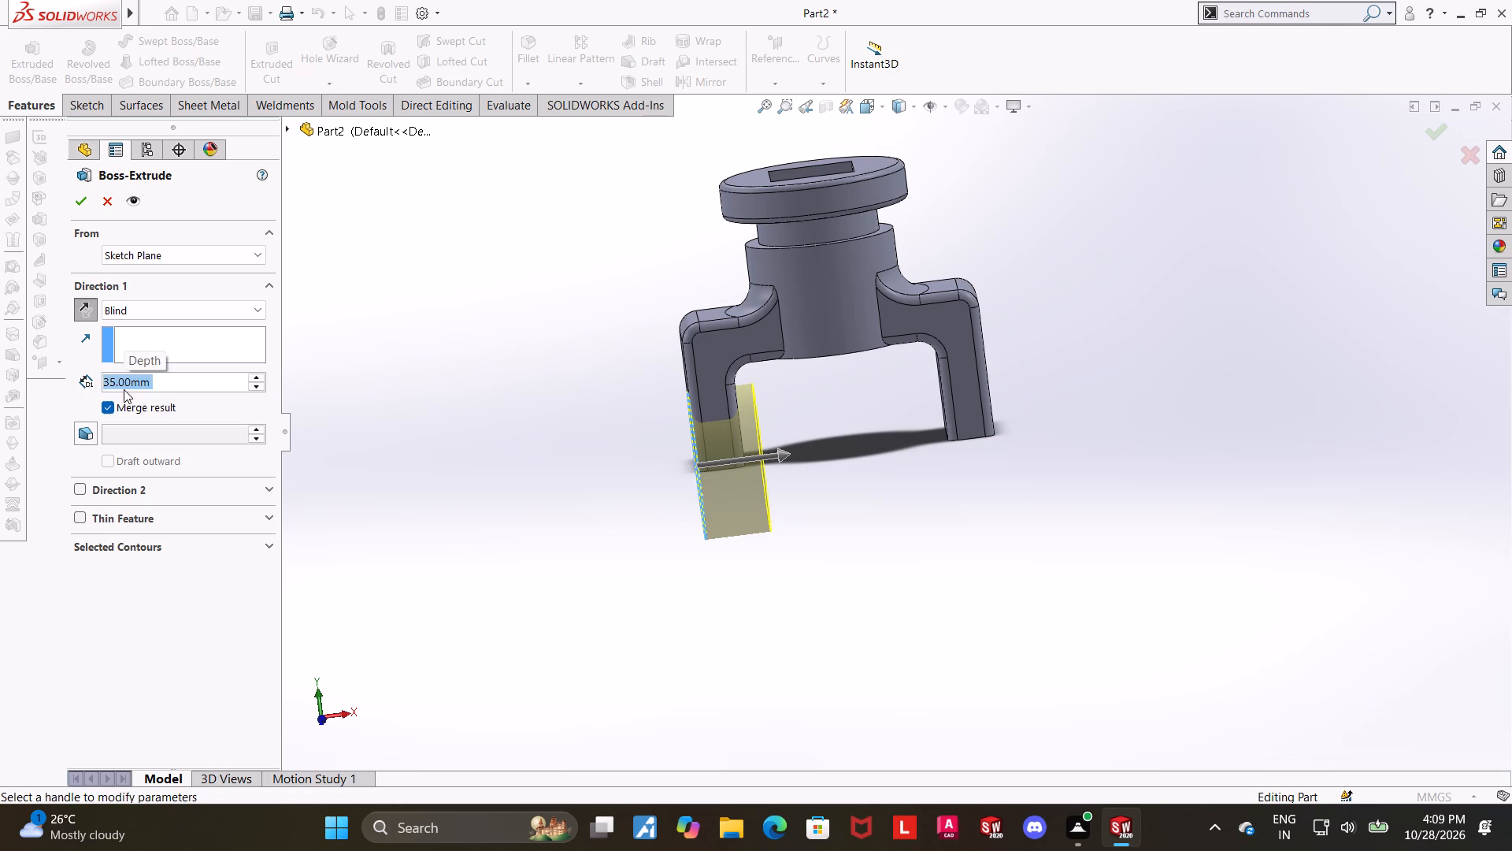
{"action": "middle_click_drag", "start_coordinate": [356, 399], "coordinate": [372, 431]}
{"action": "scroll", "coordinate": [569, 403], "scroll_direction": "down", "scroll_amount": 2}
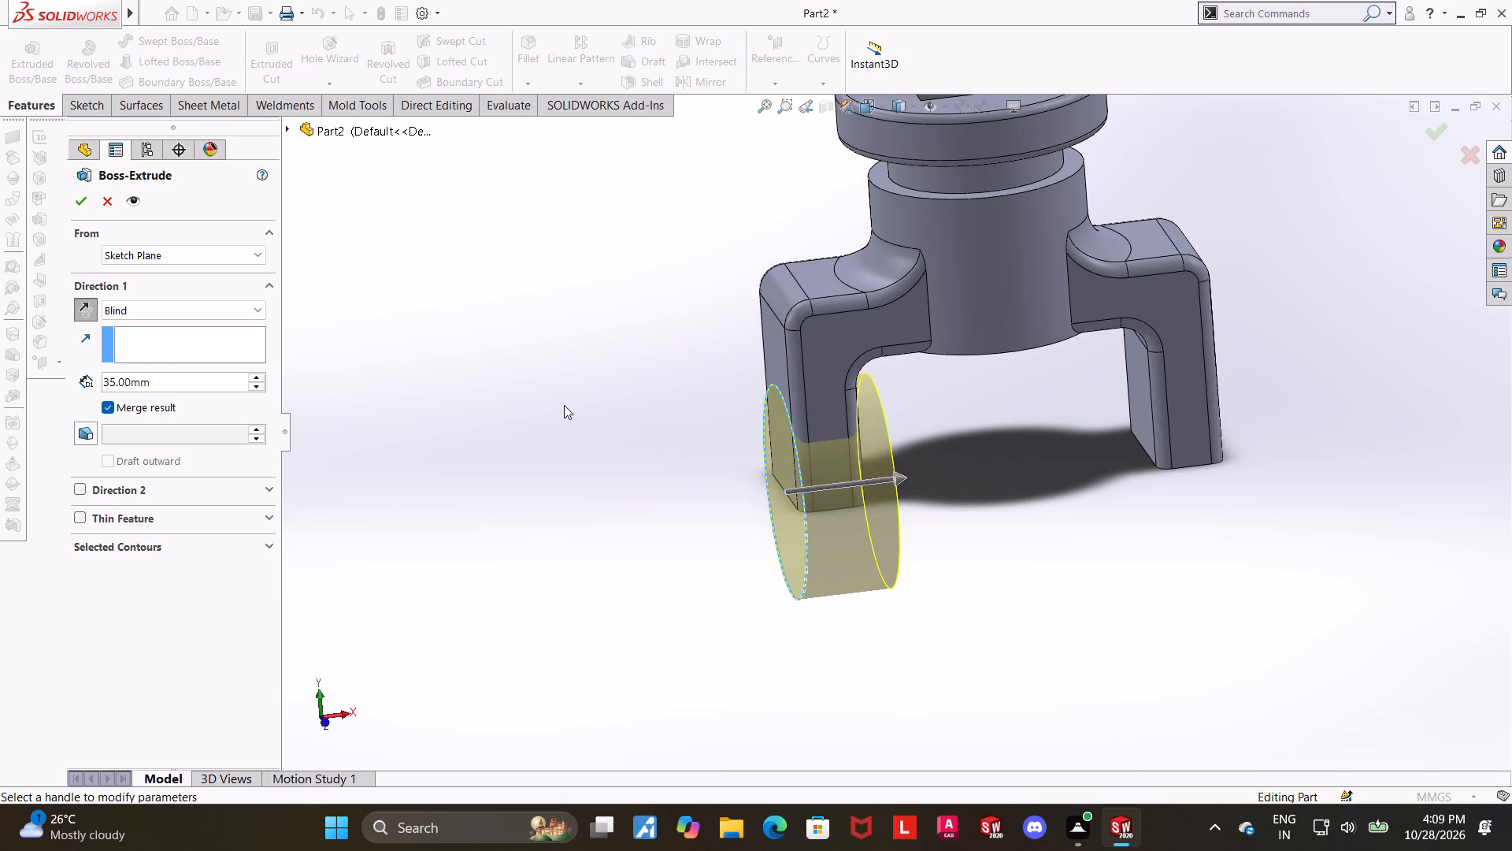
Add a second blind direction of 10 mm outward from the leg face and apply the boss extrusion.
{"action": "left_click", "coordinate": [143, 492]}
{"action": "left_click_drag", "start_coordinate": [171, 543], "coordinate": [10, 546]}
{"action": "key", "text": "1"}
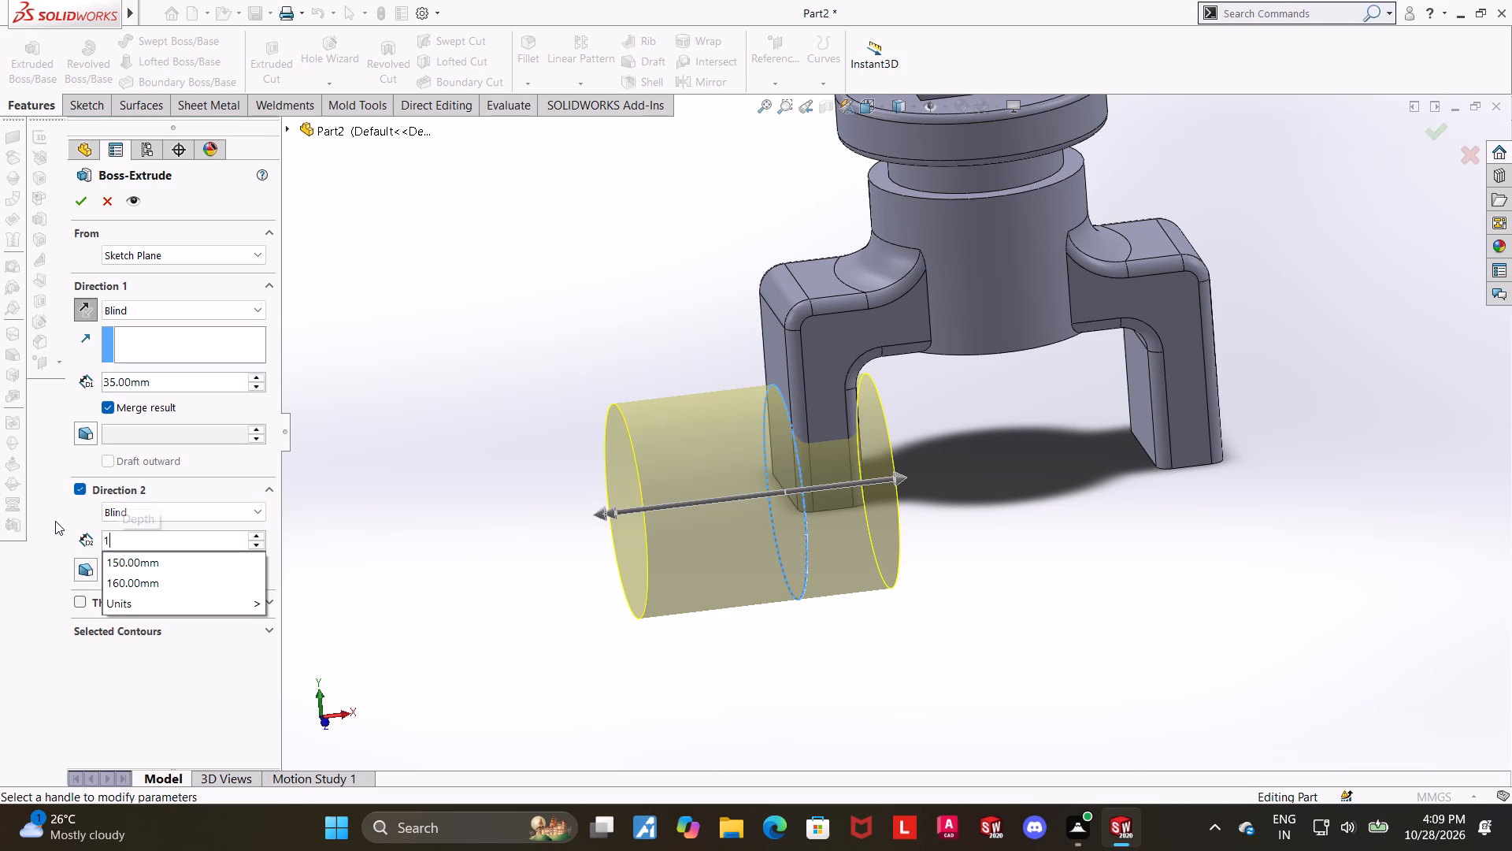
{"action": "key", "text": "0"}
{"action": "key", "text": "Return"}
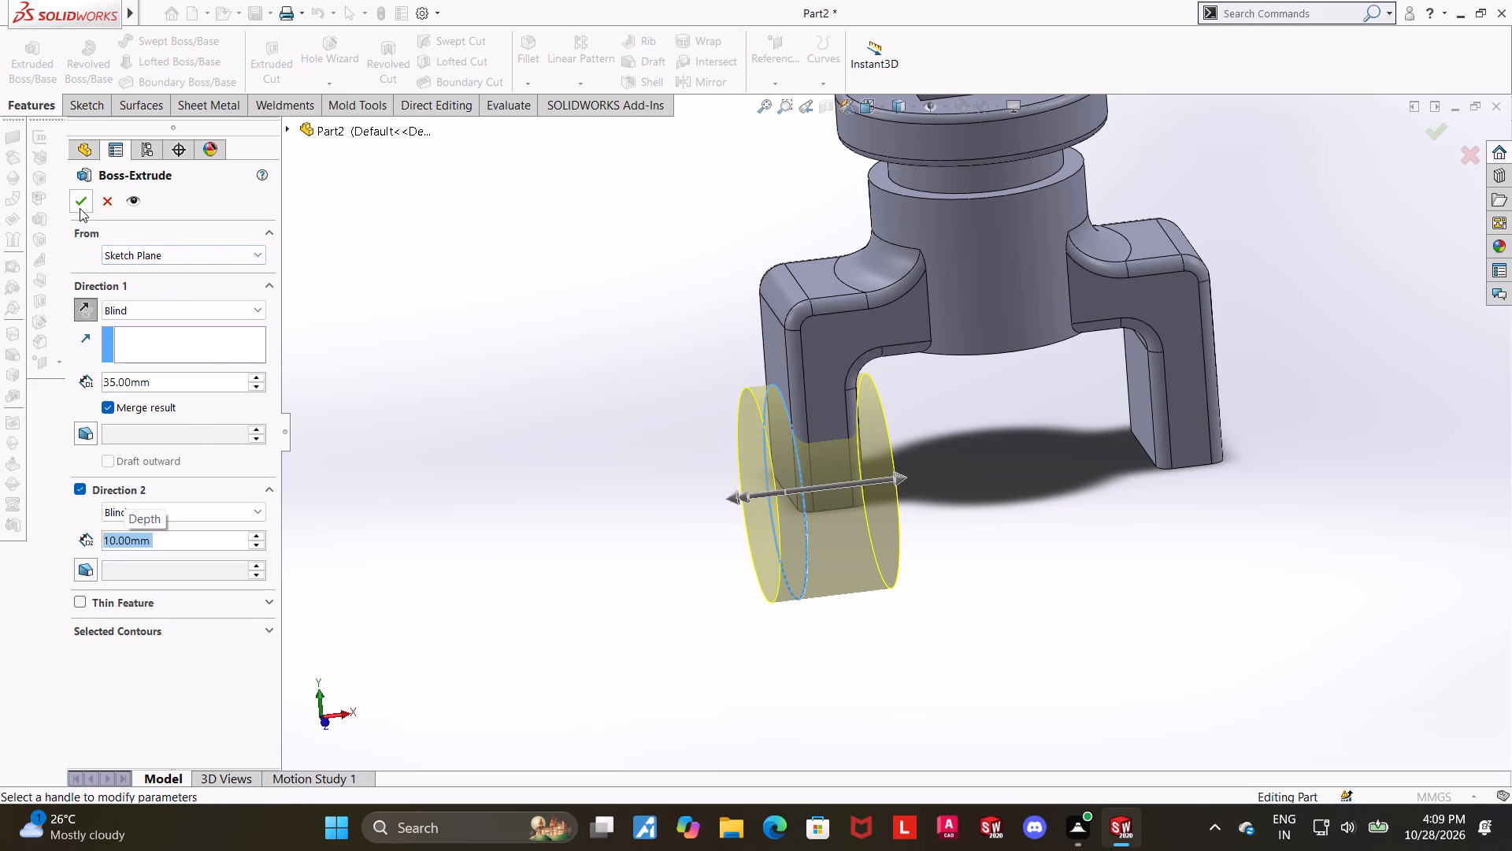
{"action": "left_click", "coordinate": [80, 208]}
{"action": "left_click", "coordinate": [418, 298]}
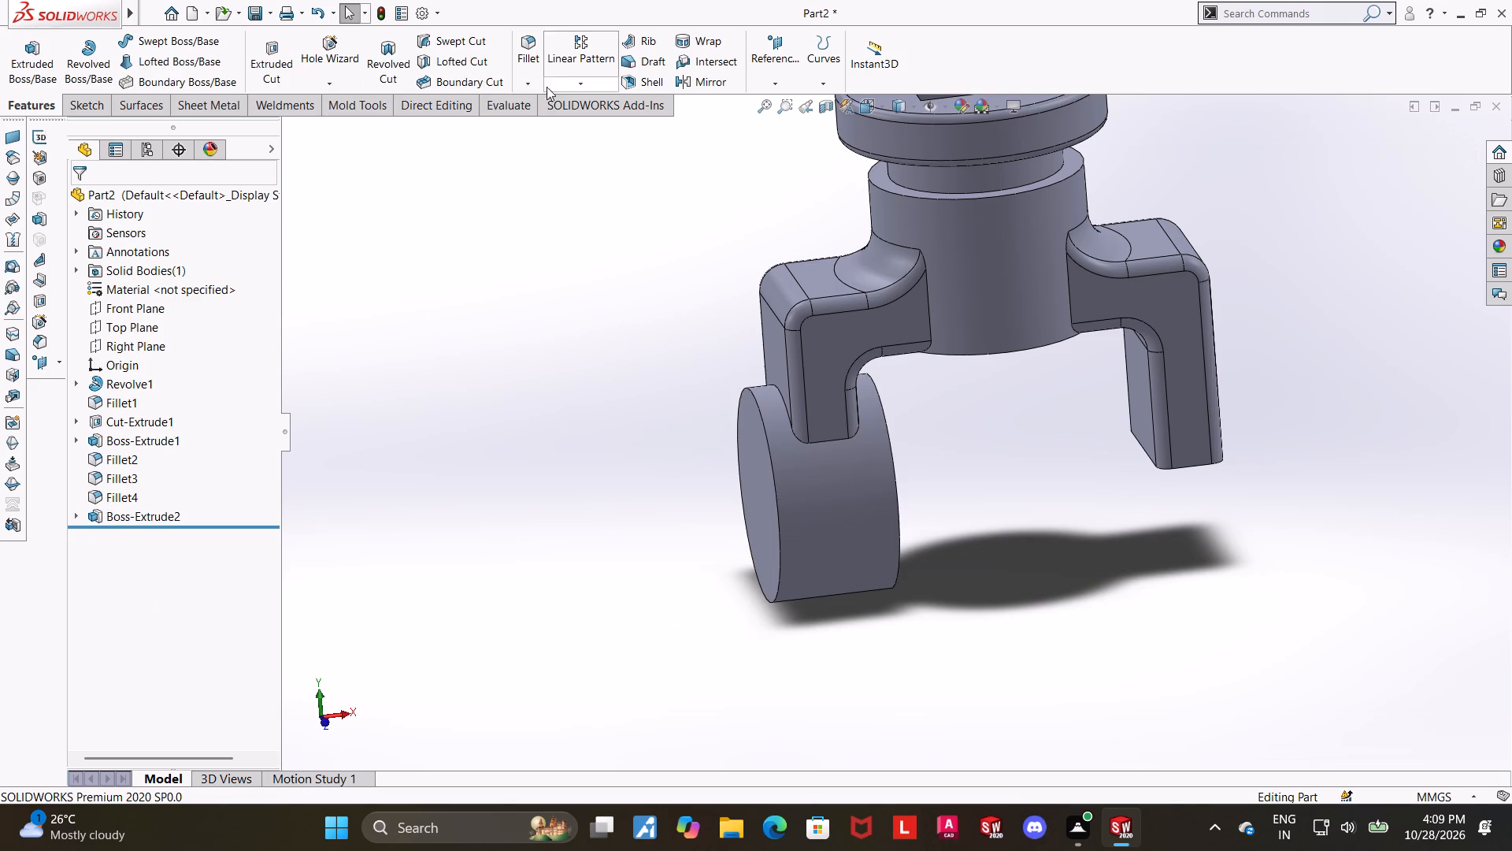
Measure the distance between the two flat end faces of the new cylindrical boss.
{"action": "left_click", "coordinate": [523, 101]}
{"action": "left_click", "coordinate": [185, 65]}
{"action": "middle_click_drag", "start_coordinate": [853, 440], "coordinate": [877, 448]}
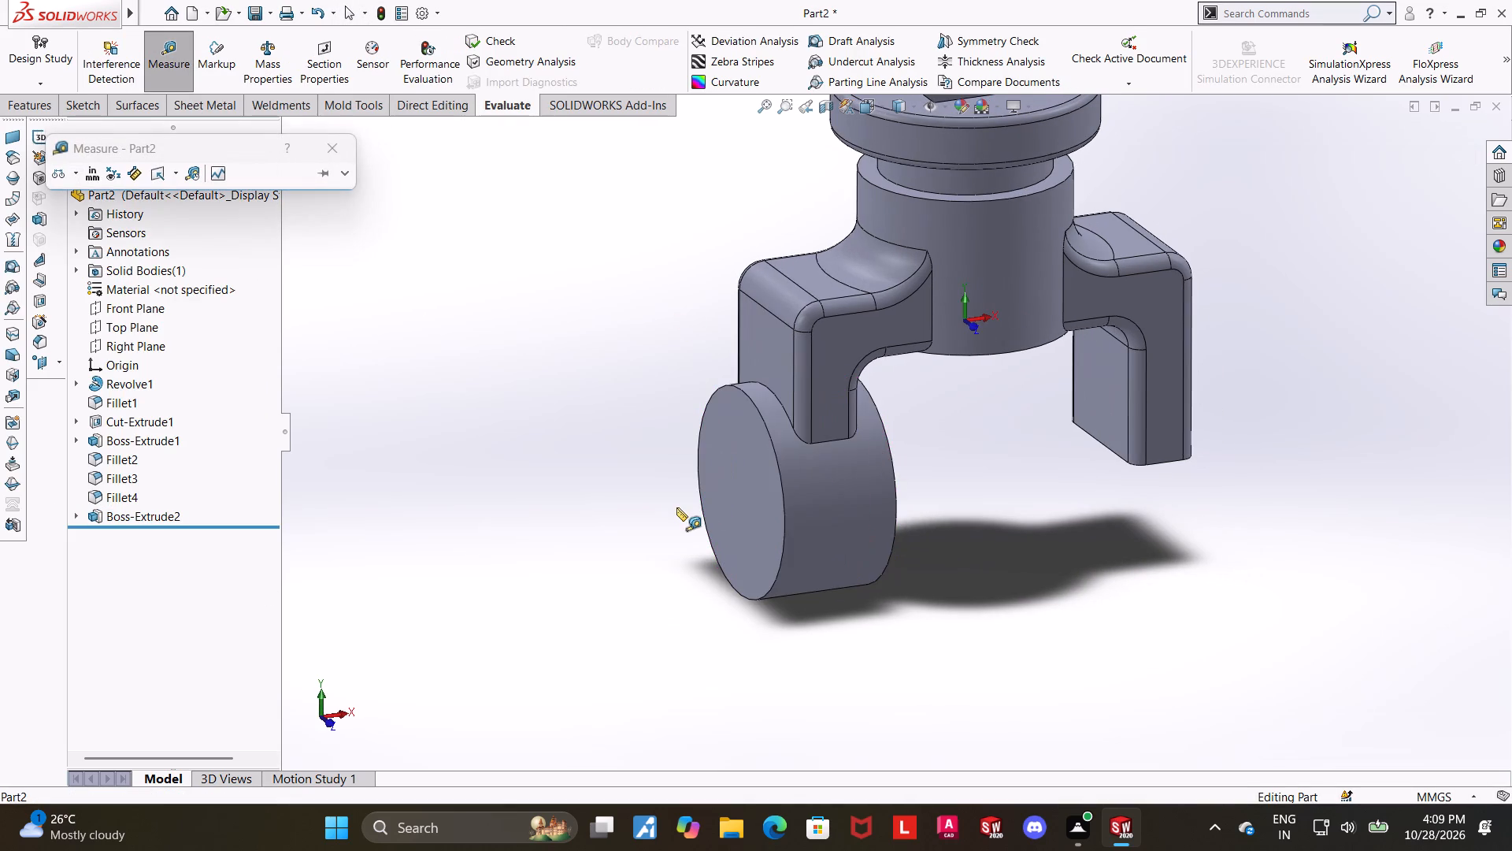
{"action": "left_click", "coordinate": [796, 498]}
{"action": "key", "text": "Escape"}
{"action": "left_click", "coordinate": [176, 51]}
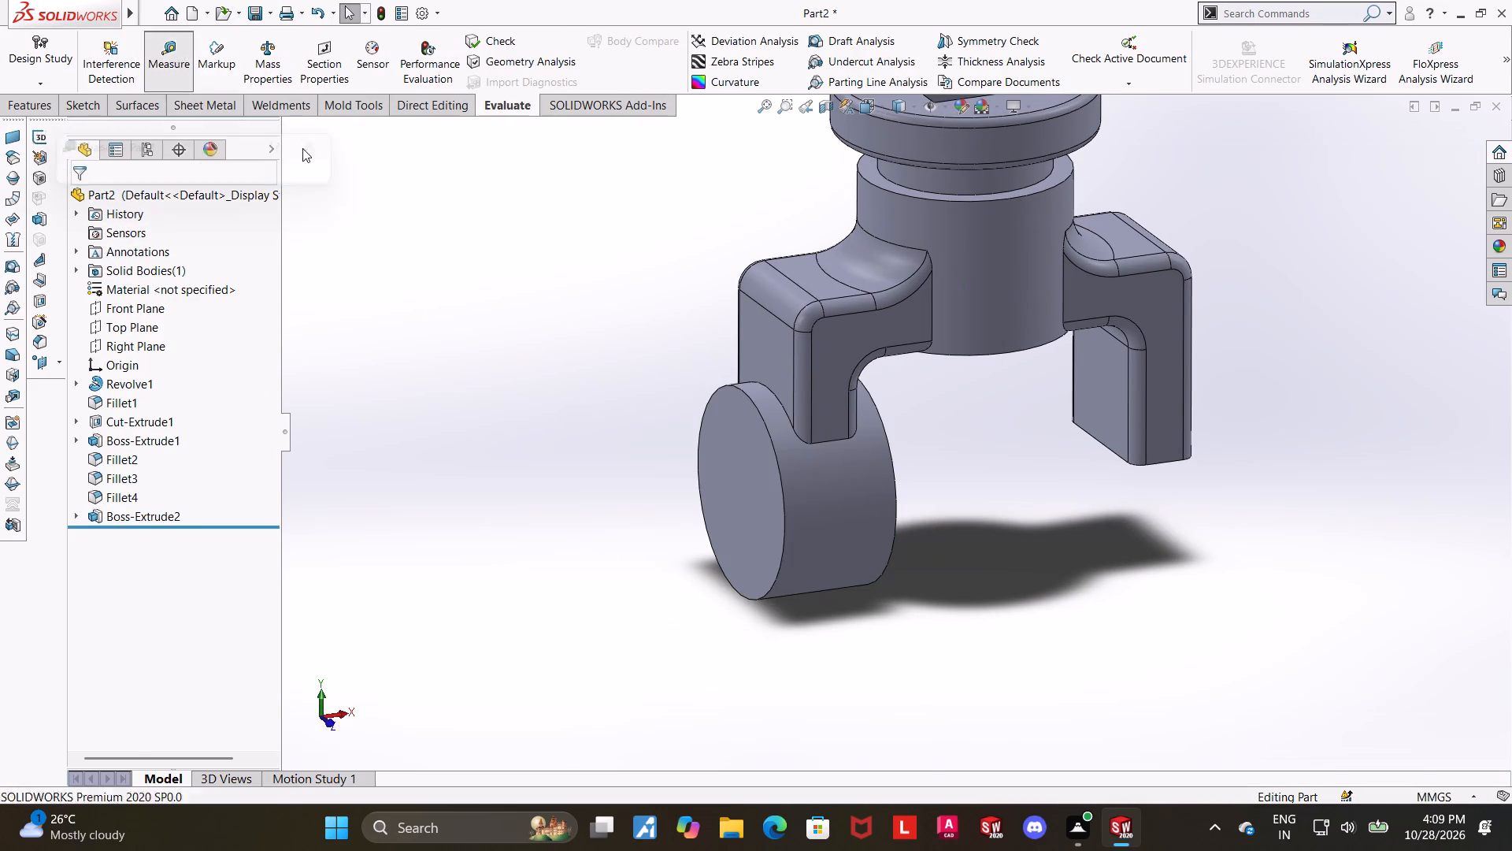
{"action": "left_click", "coordinate": [729, 476]}
{"action": "middle_click_drag", "start_coordinate": [917, 514], "coordinate": [810, 544]}
{"action": "left_click", "coordinate": [959, 485]}
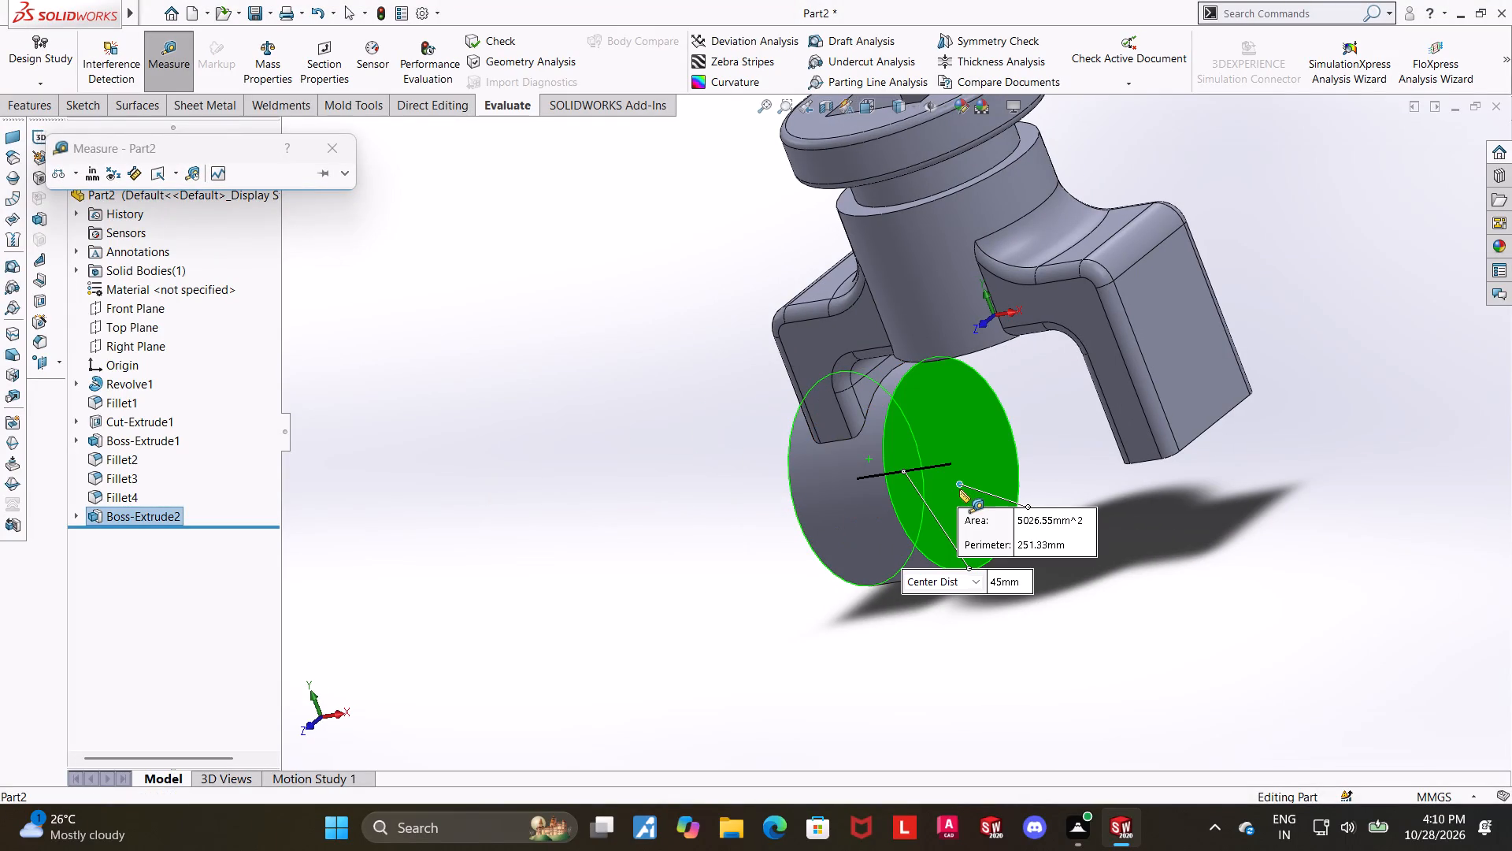
{"action": "key", "text": "Escape"}
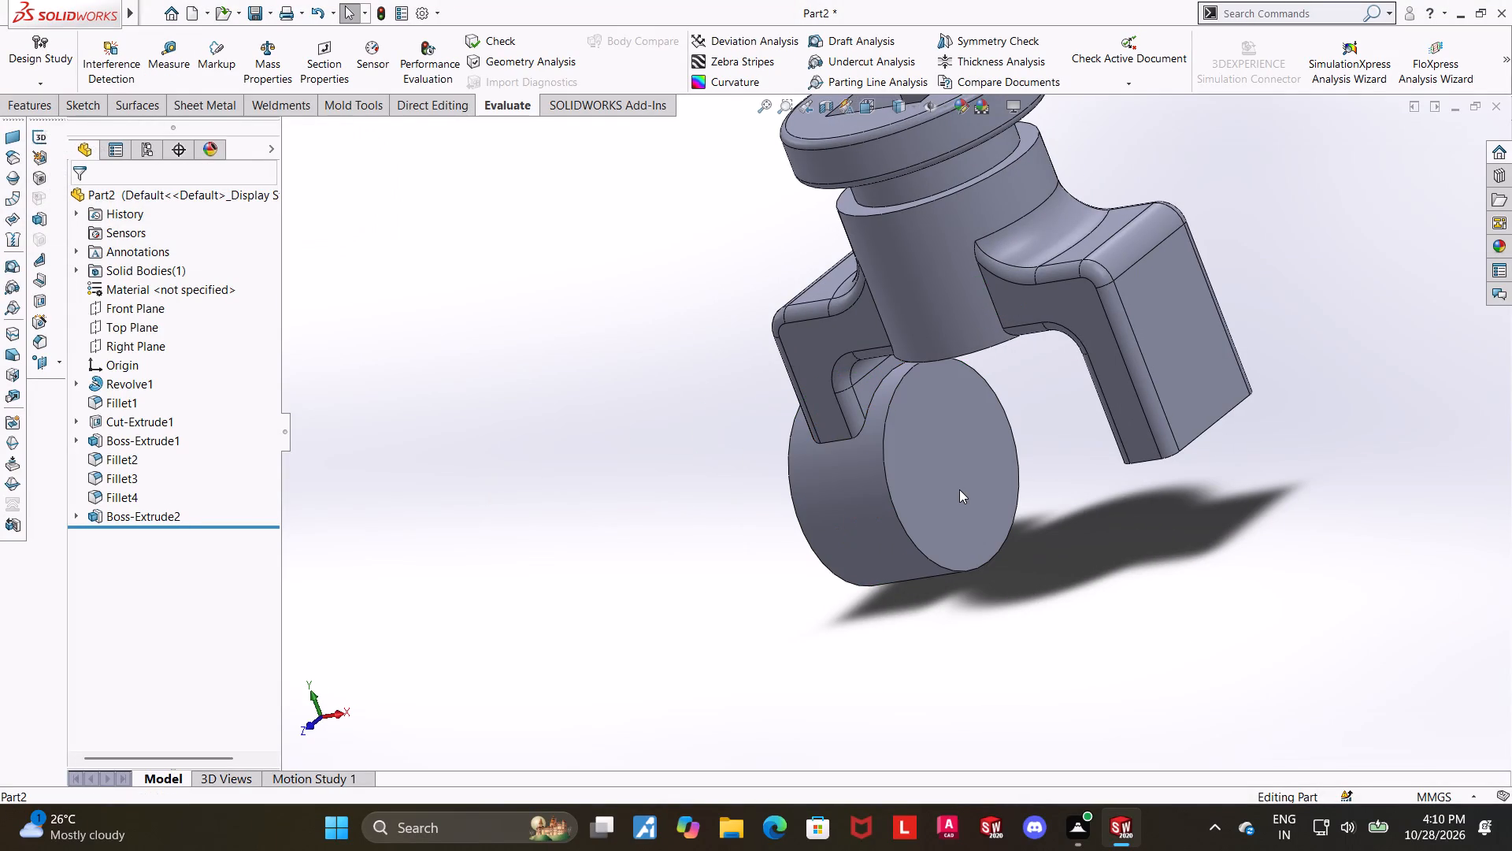
Examine the part from several angles, comparing the leg with the cylindrical boss to the bare leg.
{"action": "scroll", "coordinate": [1213, 554], "scroll_direction": "up", "scroll_amount": 3}
{"action": "middle_click_drag", "start_coordinate": [1185, 552], "coordinate": [1284, 465]}
{"action": "scroll", "coordinate": [1186, 404], "scroll_direction": "down", "scroll_amount": 2}
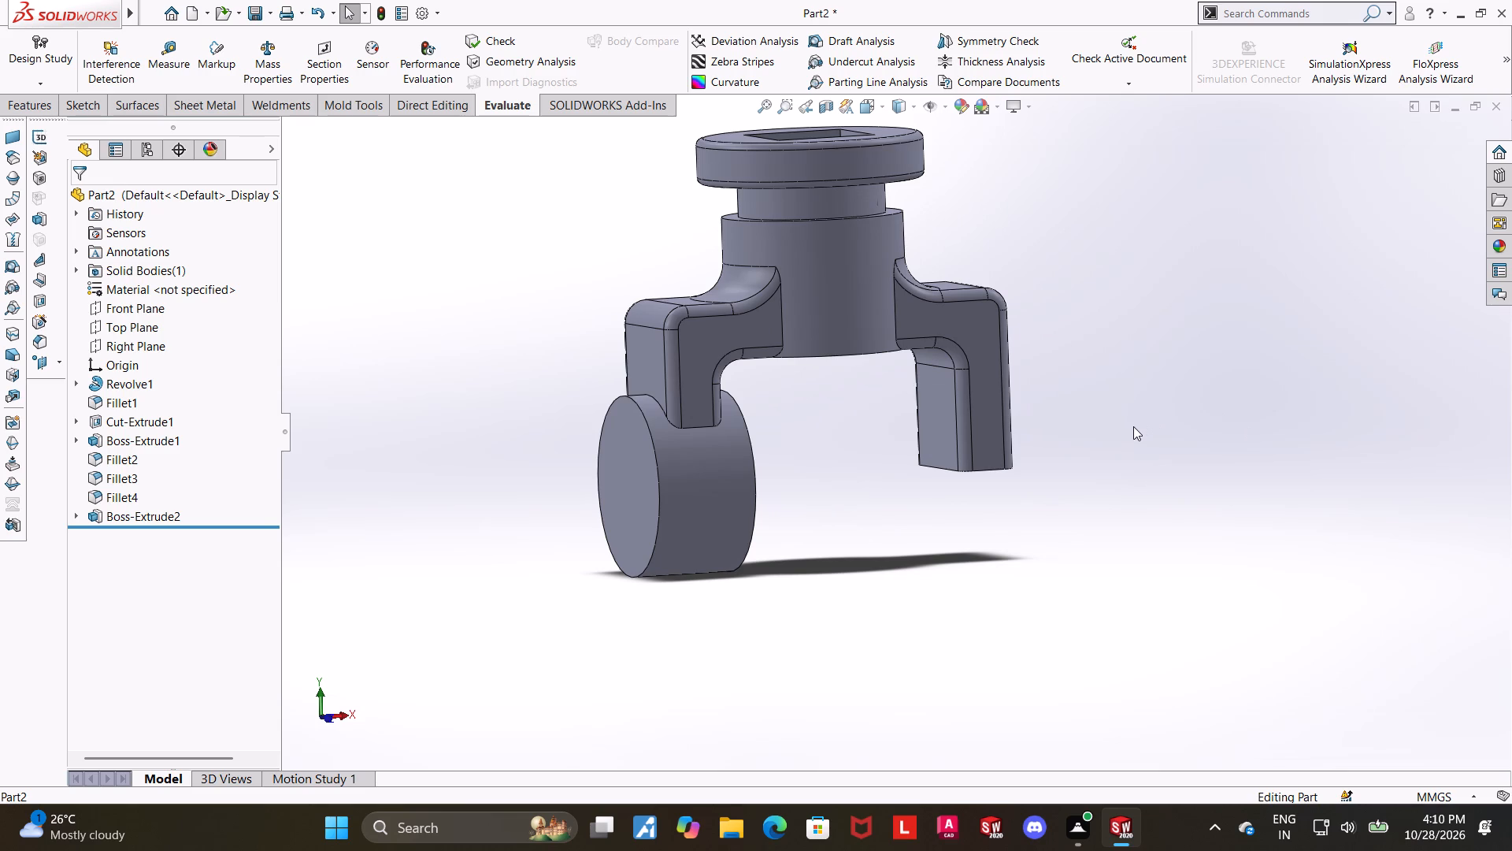
{"action": "scroll", "coordinate": [1026, 397], "scroll_direction": "up", "scroll_amount": 2}
{"action": "middle_click_drag", "start_coordinate": [796, 472], "coordinate": [807, 471]}
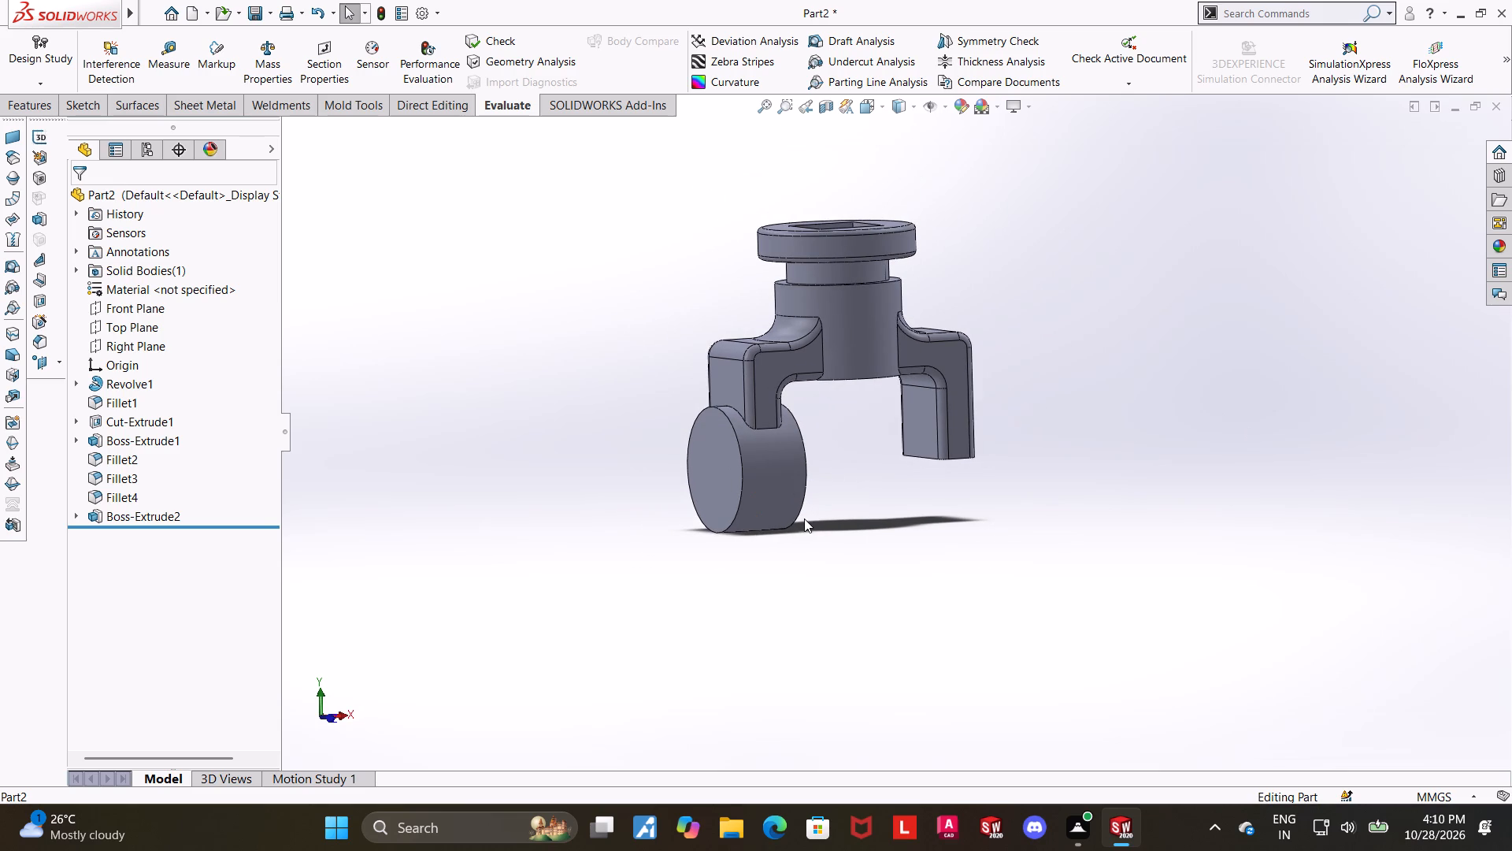
{"action": "scroll", "coordinate": [934, 309], "scroll_direction": "down", "scroll_amount": 2}
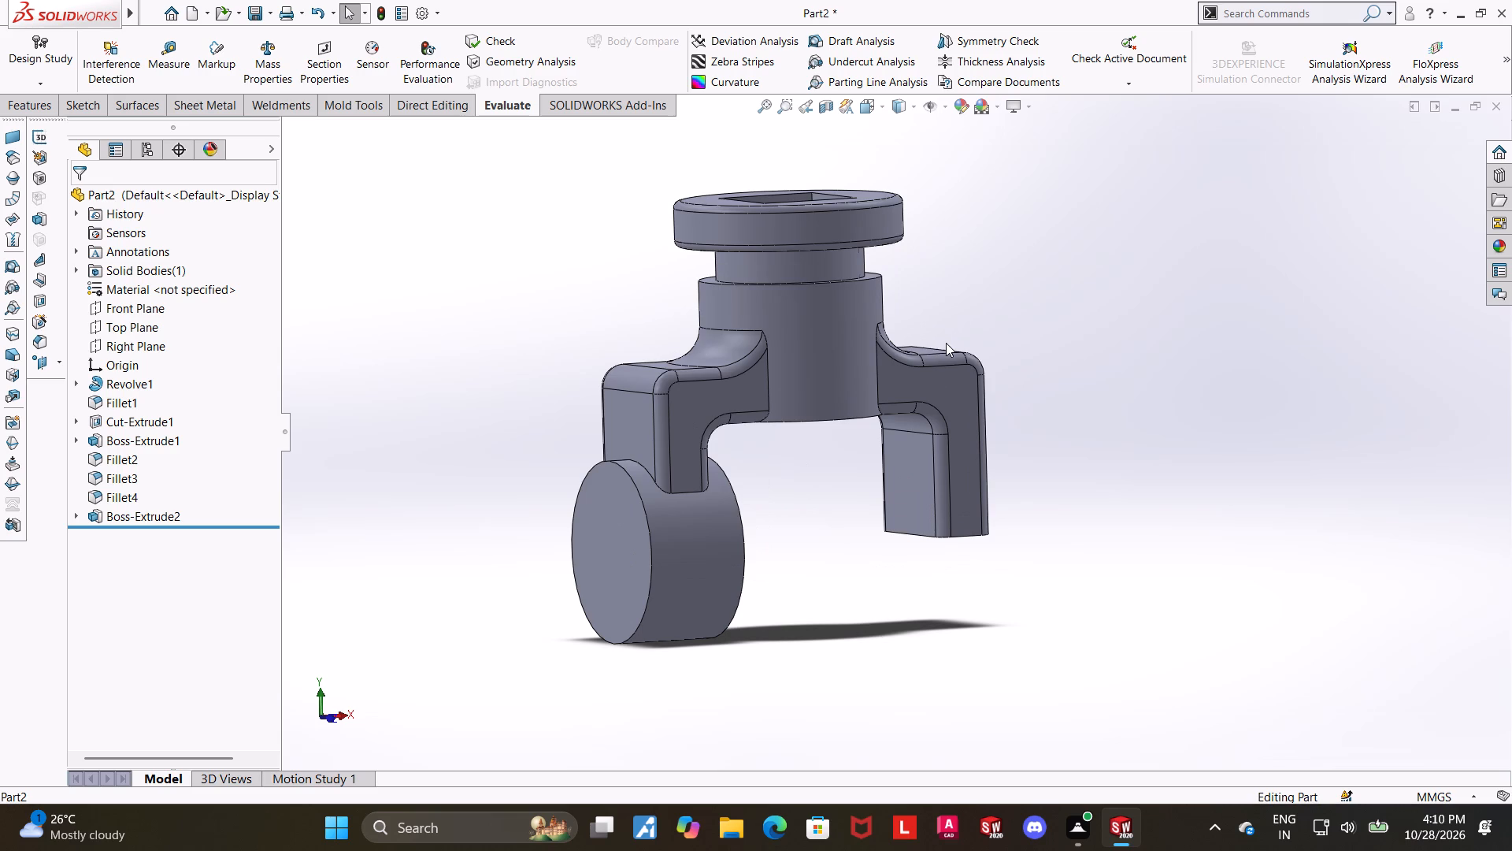
{"action": "scroll", "coordinate": [948, 343], "scroll_direction": "up", "scroll_amount": 1}
{"action": "middle_click_drag", "start_coordinate": [1002, 356], "coordinate": [1030, 361]}
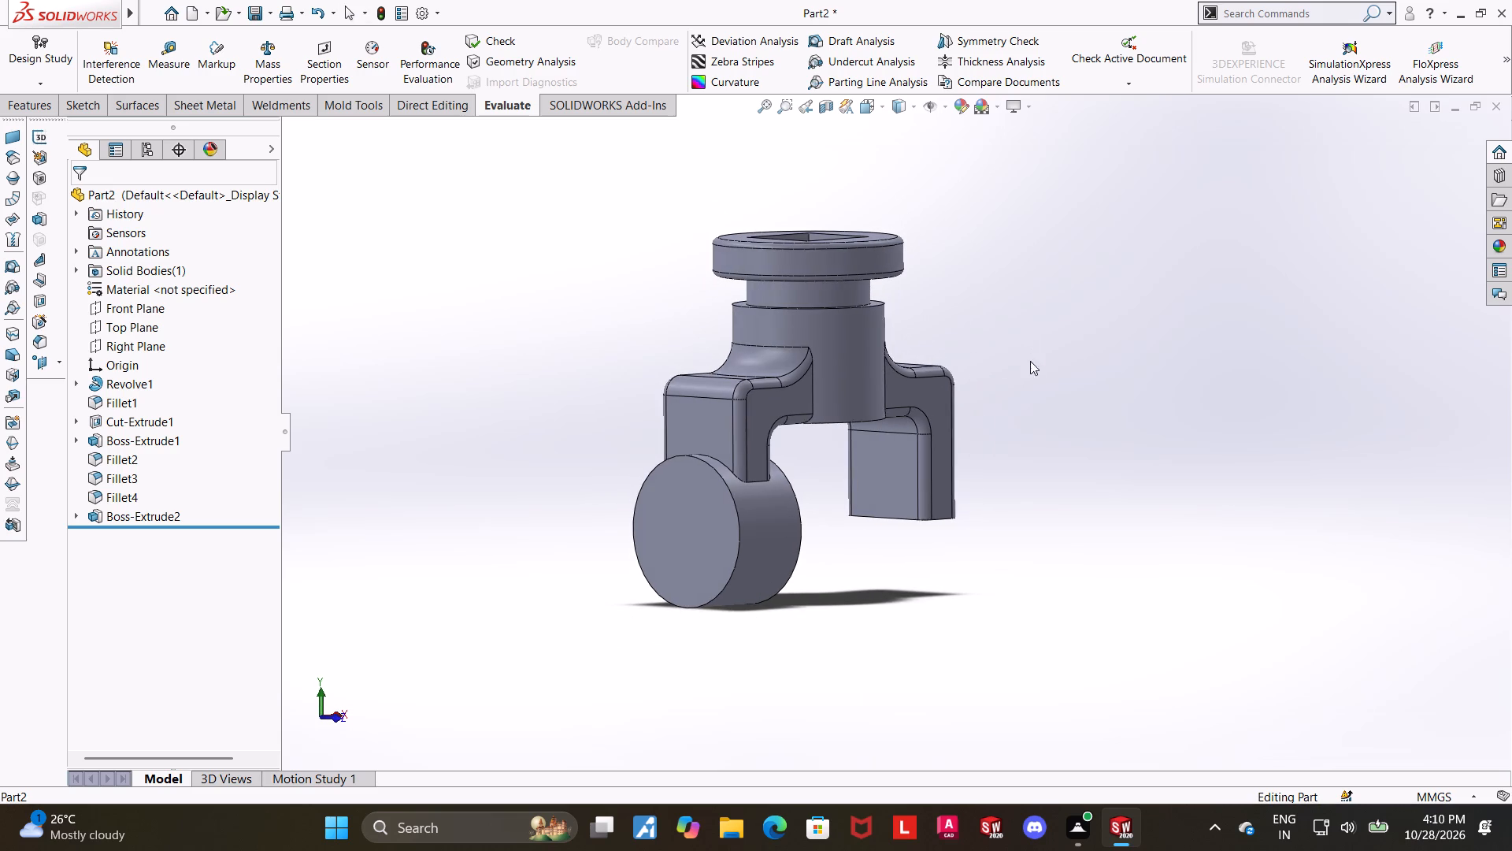
{"action": "middle_click_drag", "start_coordinate": [1030, 361], "coordinate": [1035, 355]}
Mirror the cylindrical boss extrusion about the Right Plane onto the opposite bridge leg.
{"action": "left_click", "coordinate": [31, 105]}
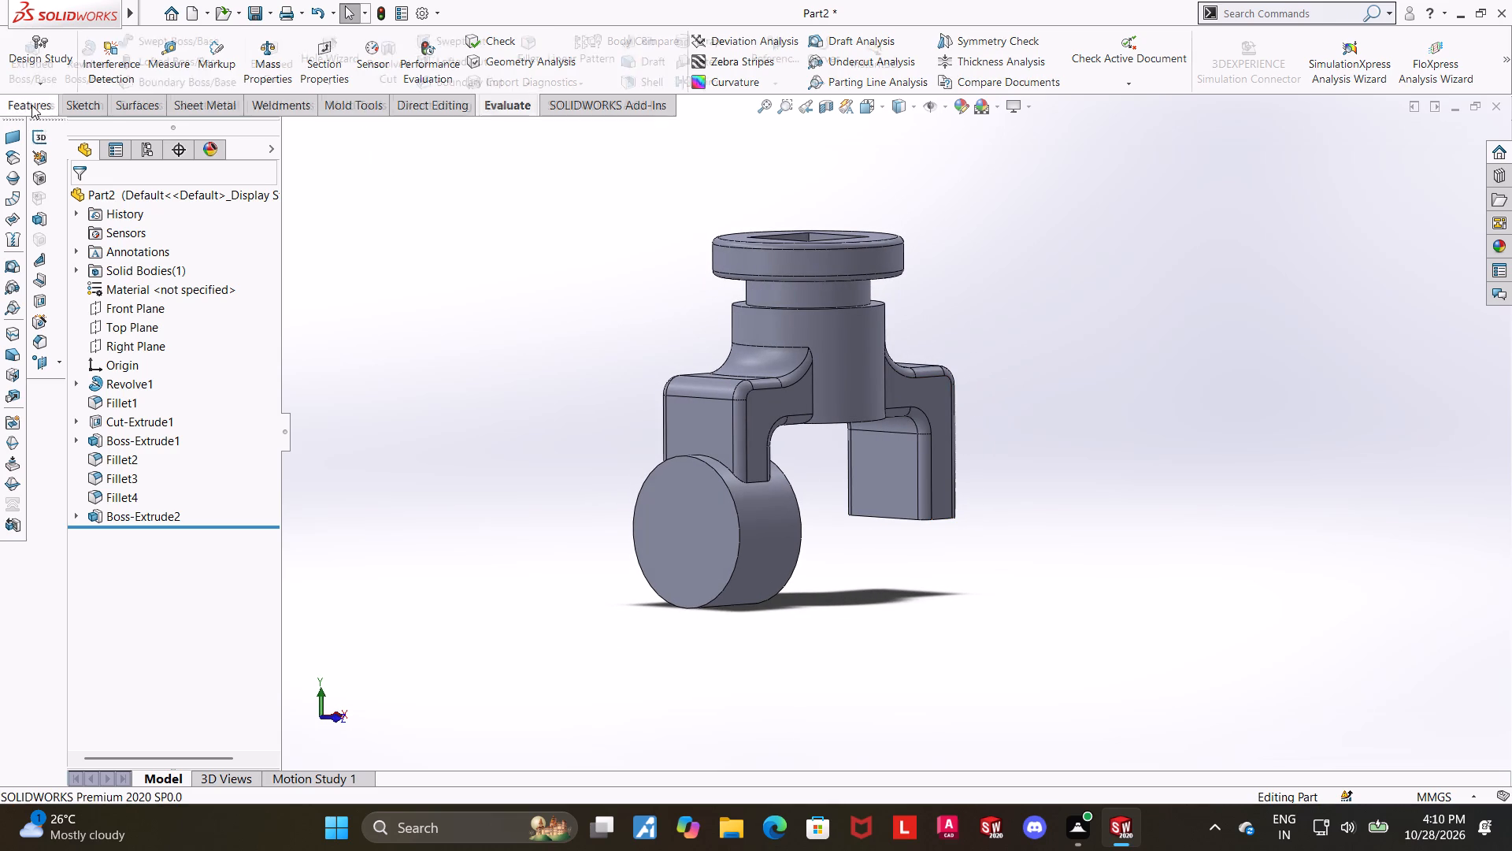
{"action": "left_click", "coordinate": [716, 80]}
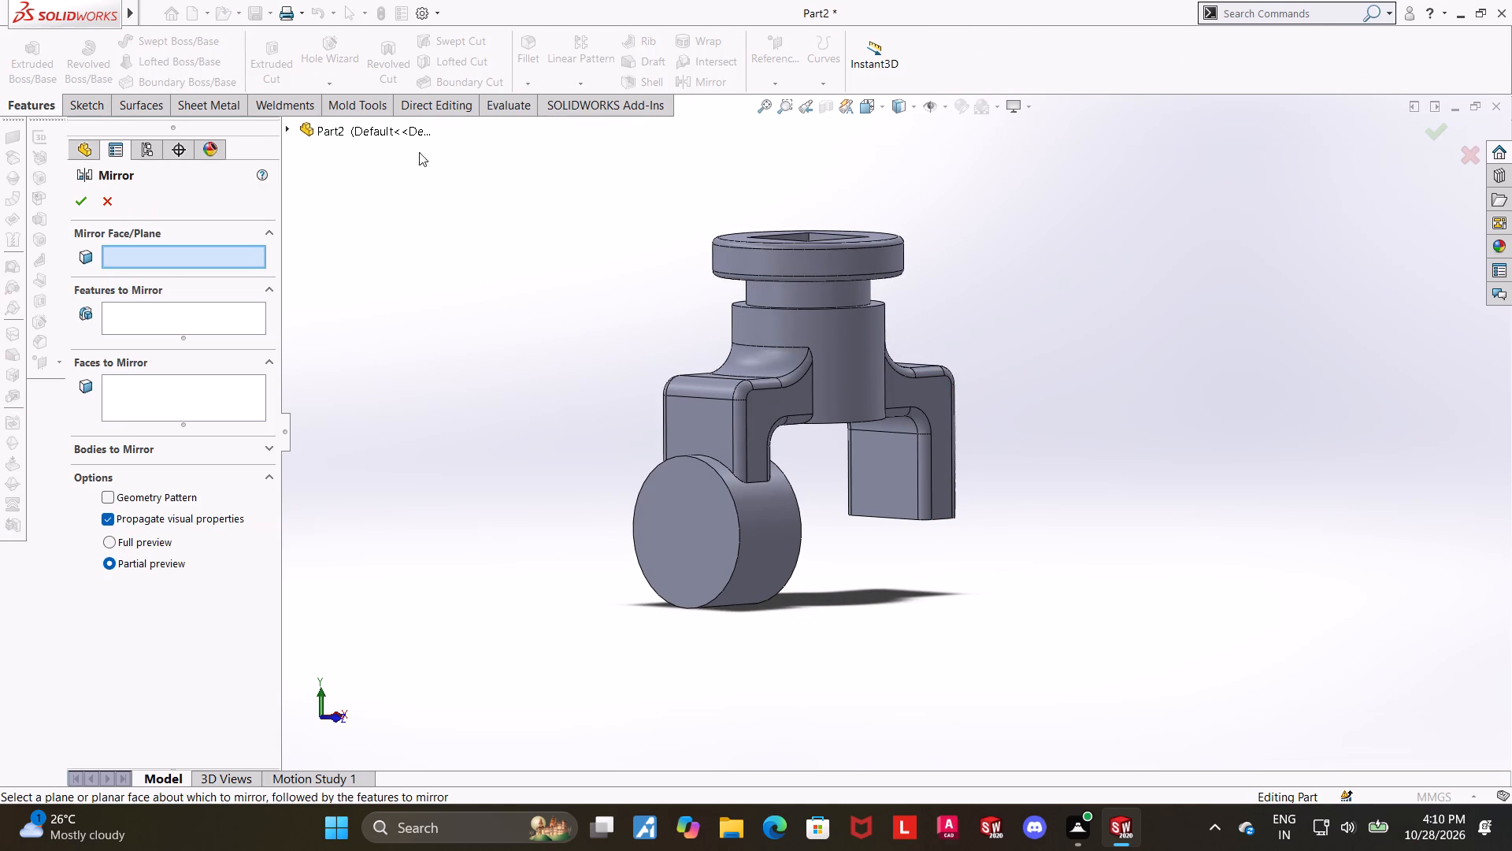
{"action": "left_click", "coordinate": [298, 126]}
{"action": "left_click", "coordinate": [360, 284]}
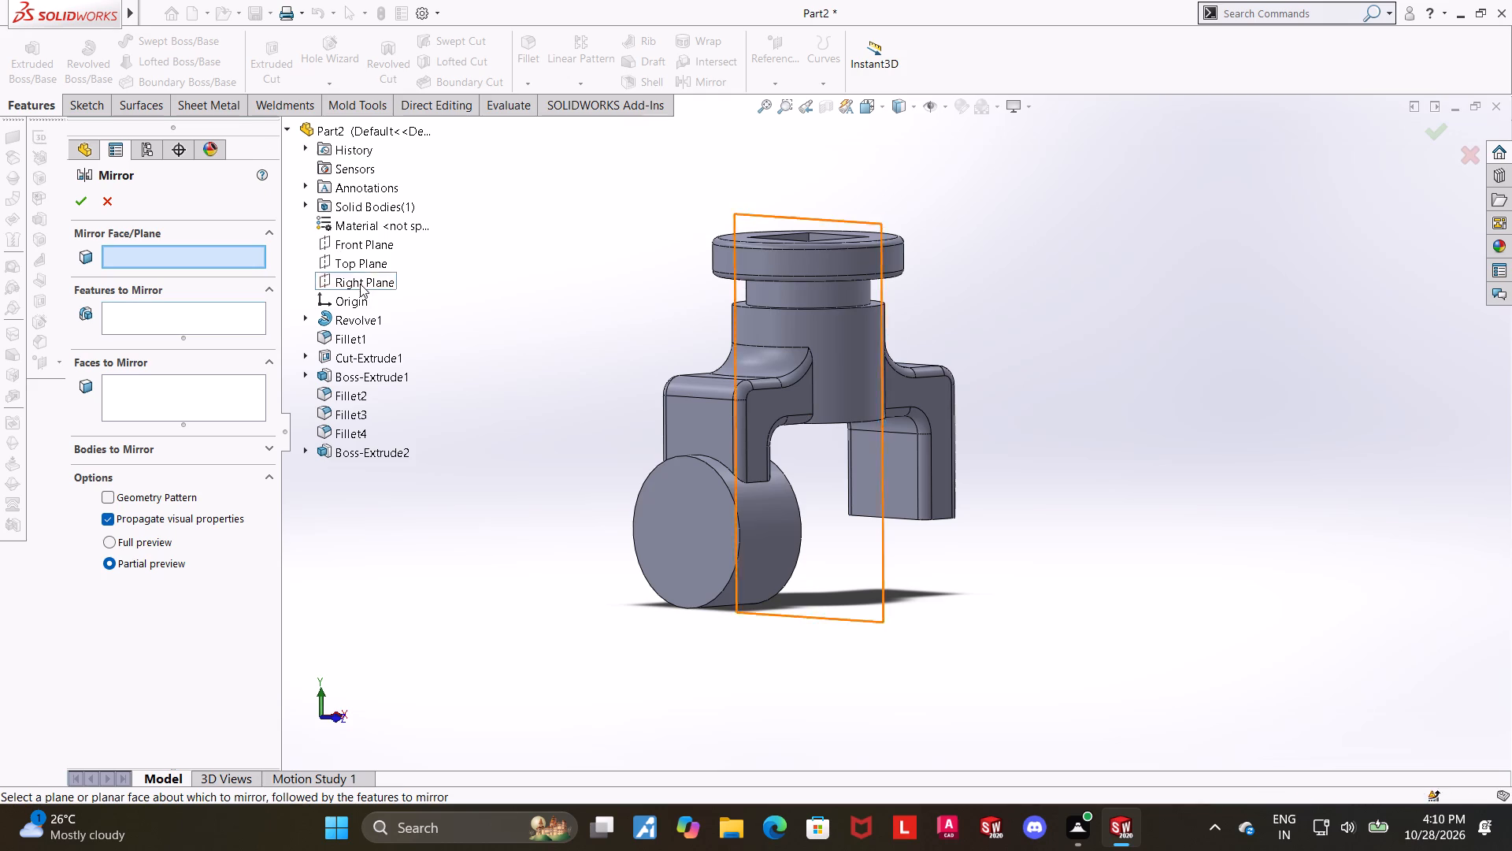
{"action": "left_click", "coordinate": [380, 447]}
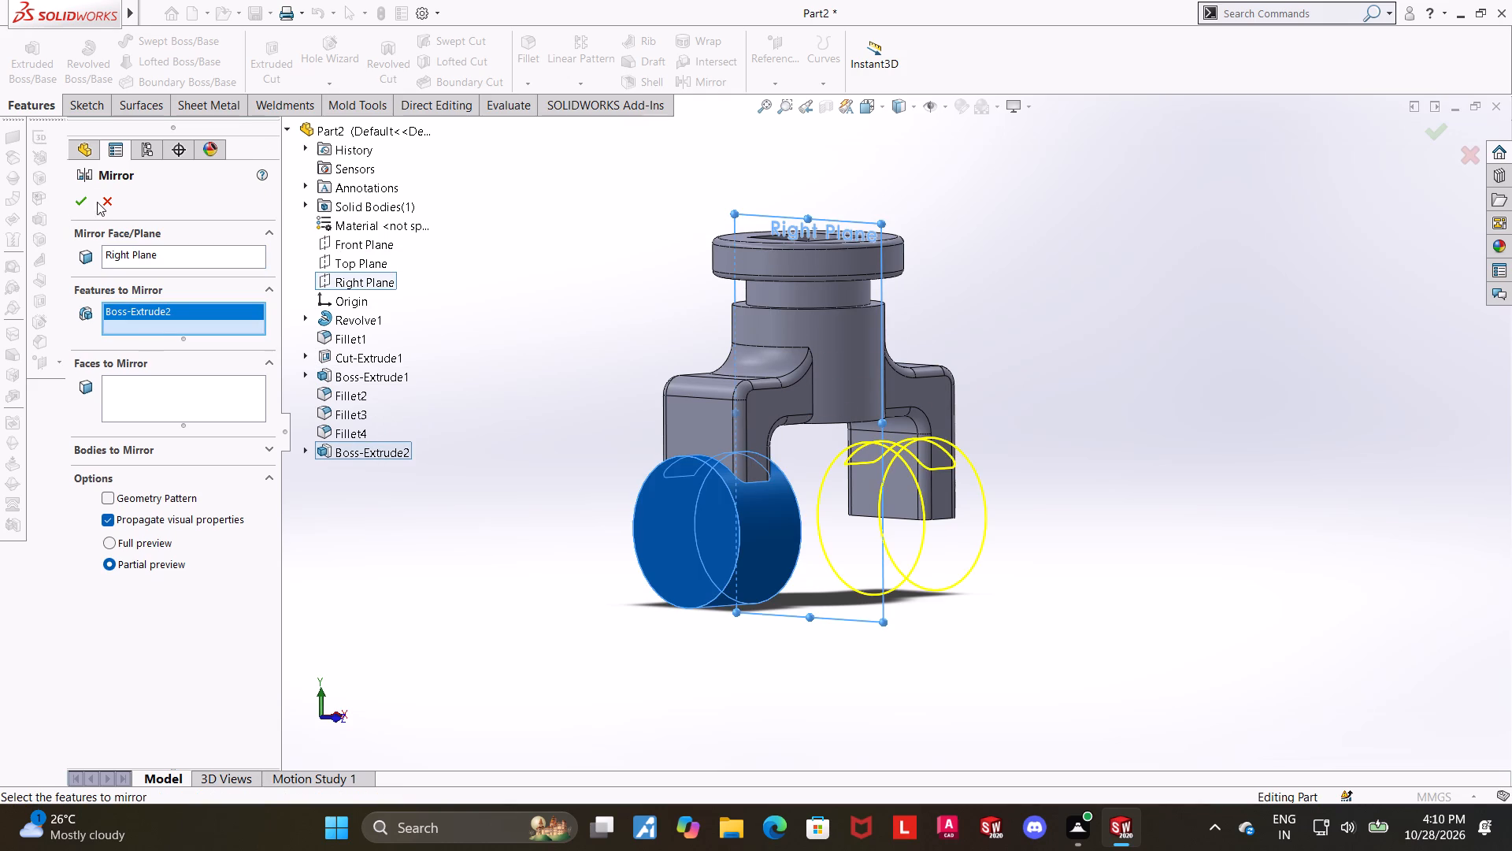
{"action": "left_click", "coordinate": [83, 200]}
{"action": "left_click", "coordinate": [1236, 396]}
{"action": "middle_click_drag", "start_coordinate": [1194, 396], "coordinate": [1194, 485]}
{"action": "scroll", "coordinate": [1074, 458], "scroll_direction": "down", "scroll_amount": 1}
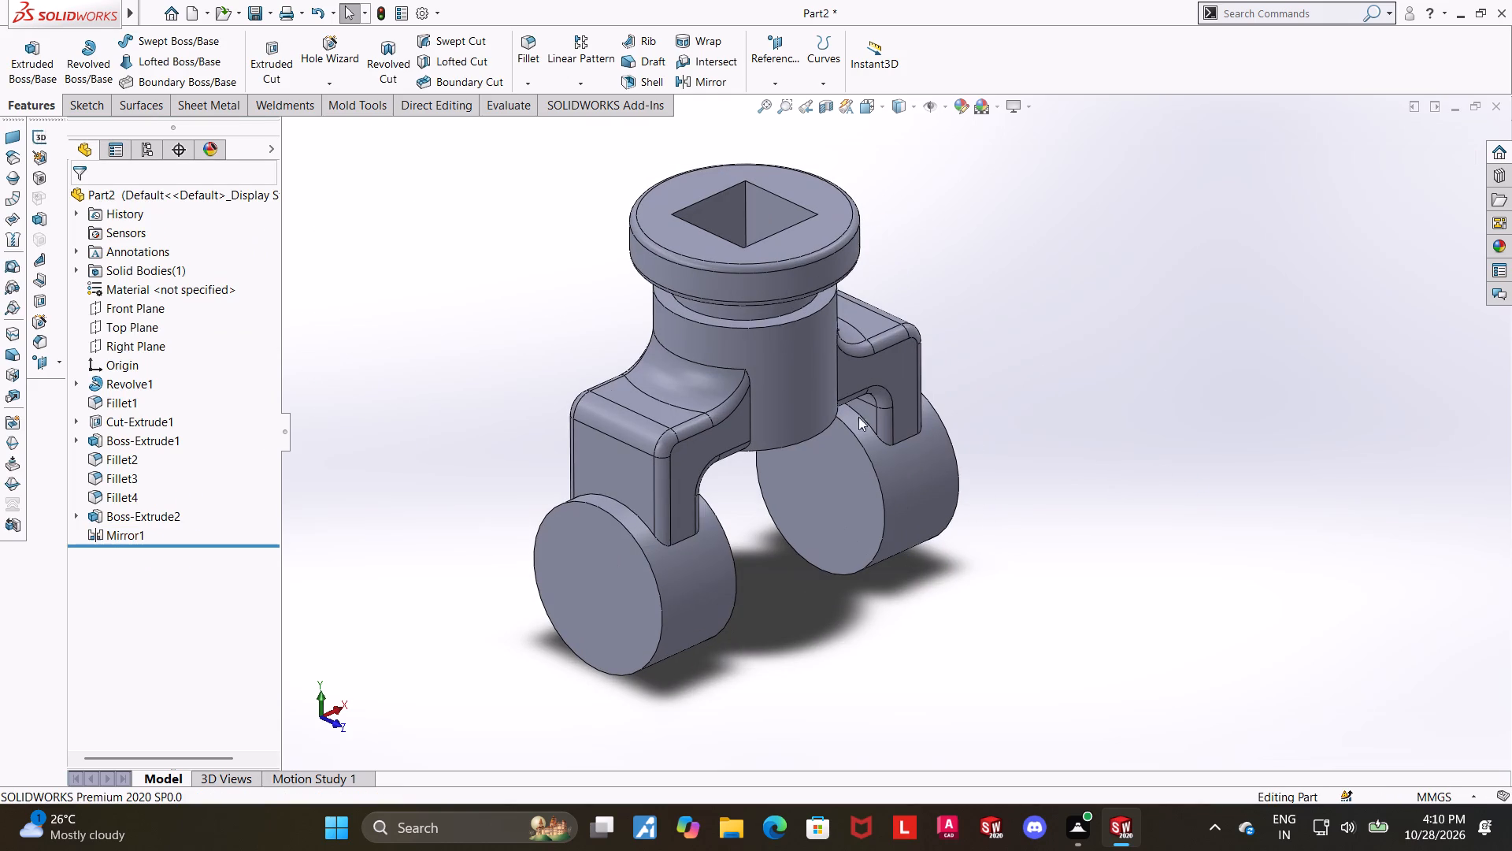
Fillet the leg-to-boss junction edges and the inner and outer circular rims of both bosses with a 5 mm radius.
{"action": "left_click", "coordinate": [536, 40]}
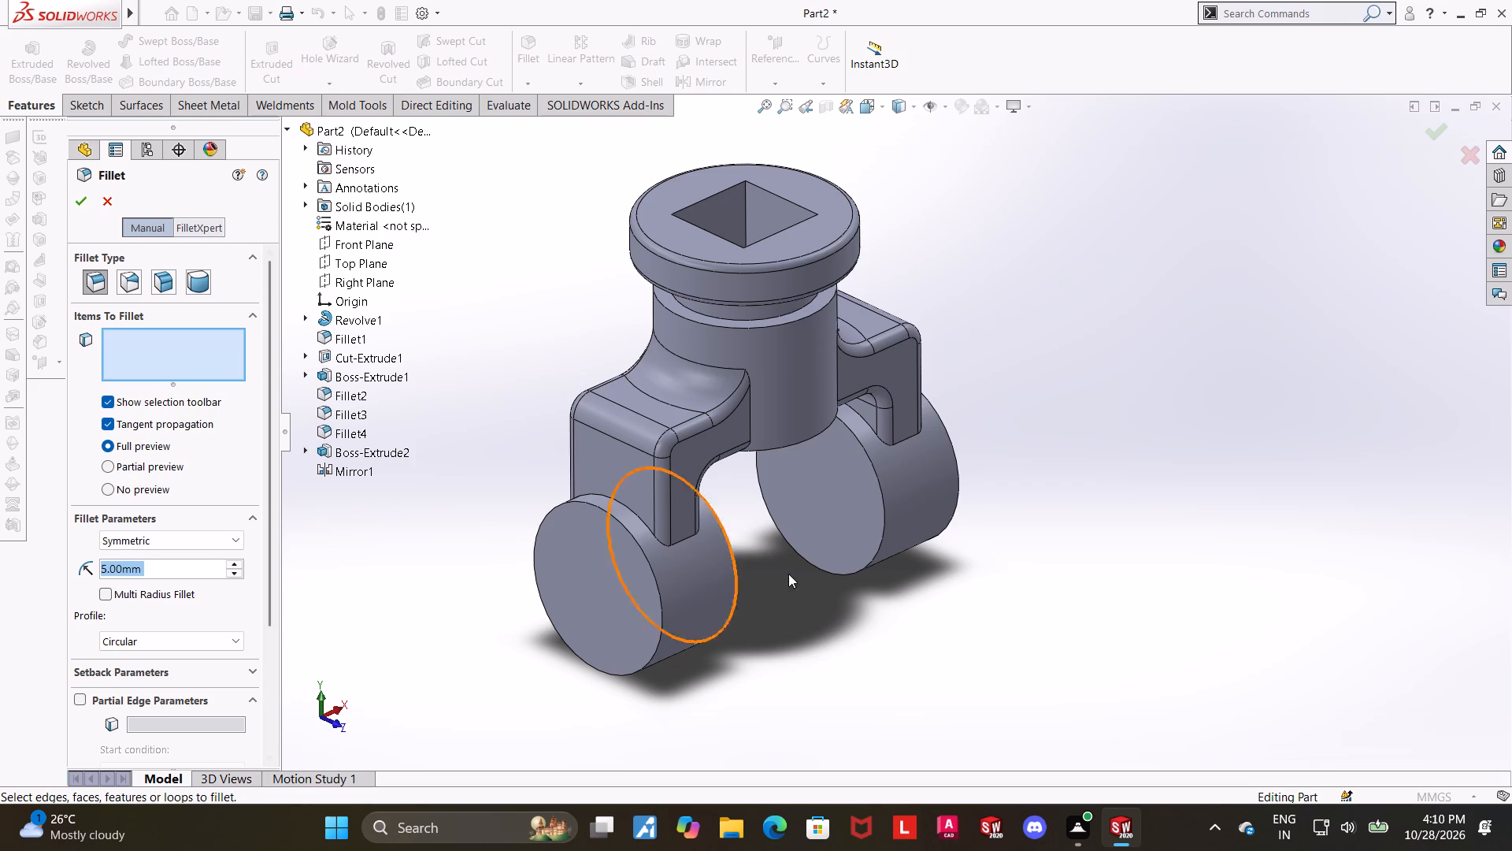
{"action": "middle_click_drag", "start_coordinate": [781, 570], "coordinate": [699, 620]}
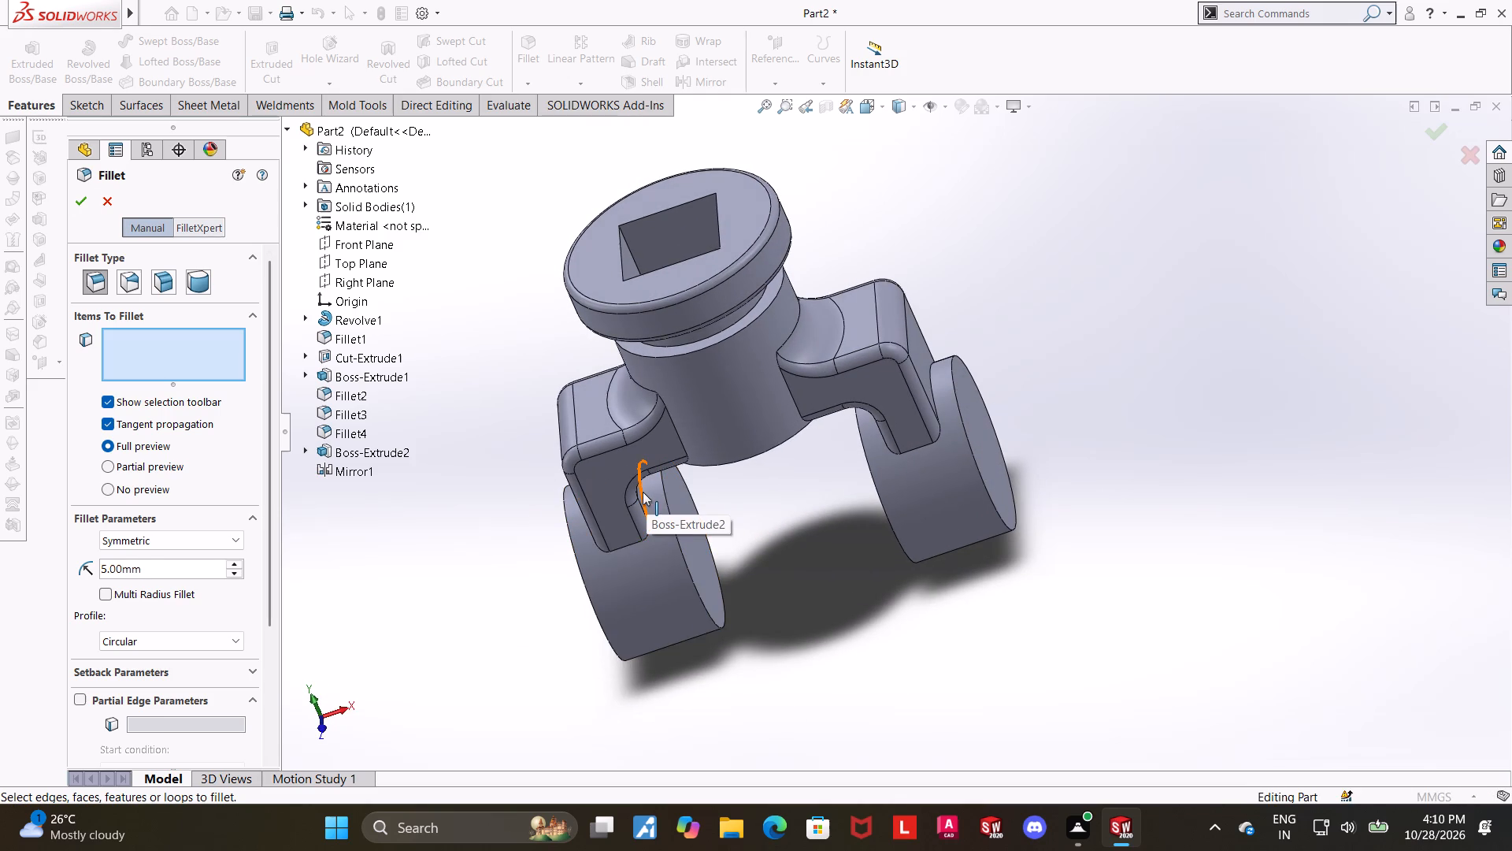
{"action": "left_click", "coordinate": [643, 492]}
{"action": "middle_click_drag", "start_coordinate": [790, 495], "coordinate": [827, 455]}
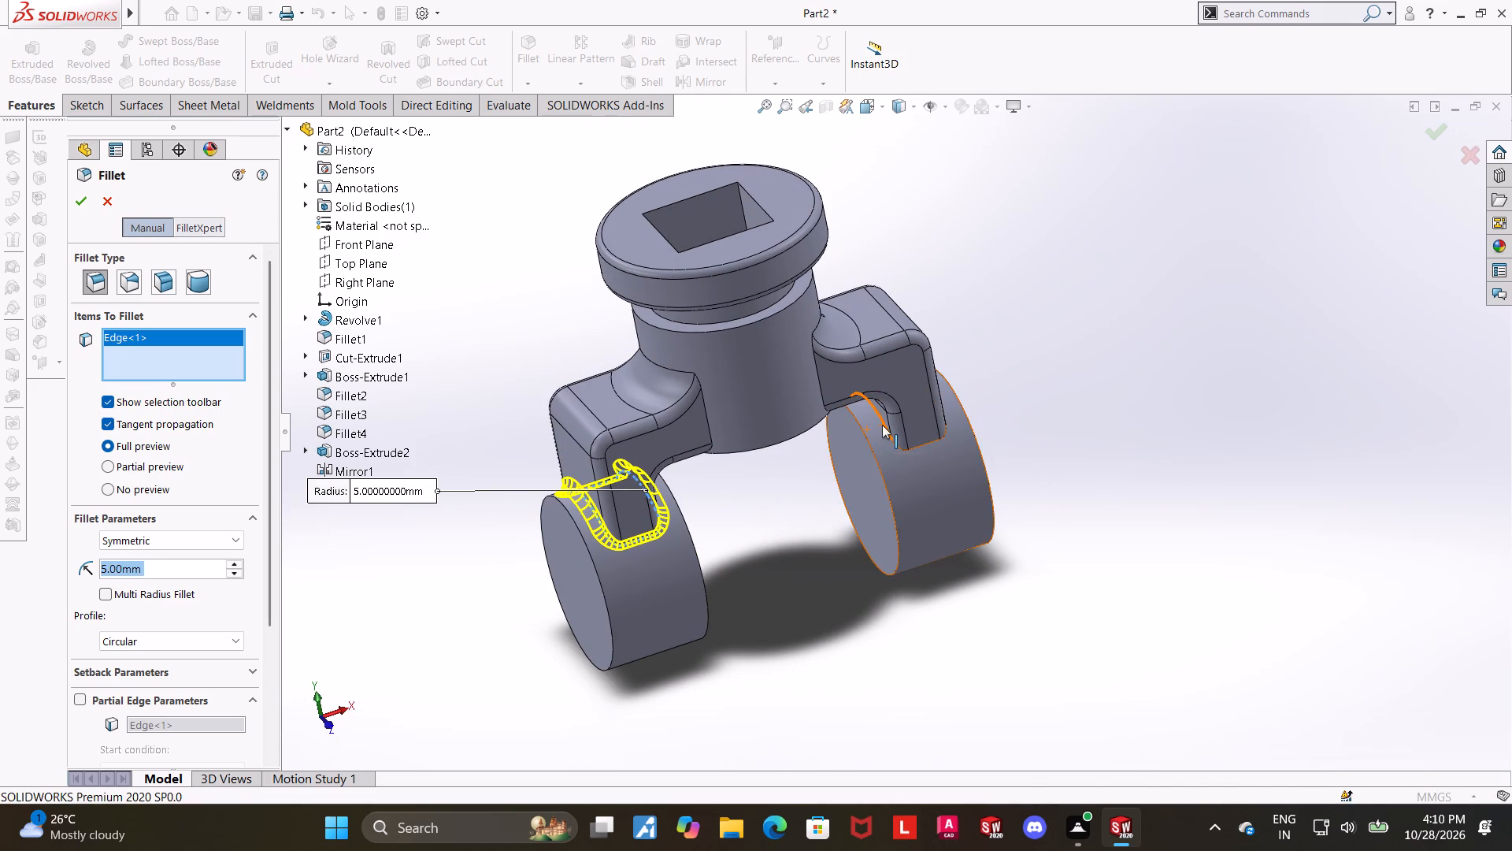
{"action": "left_click", "coordinate": [882, 425]}
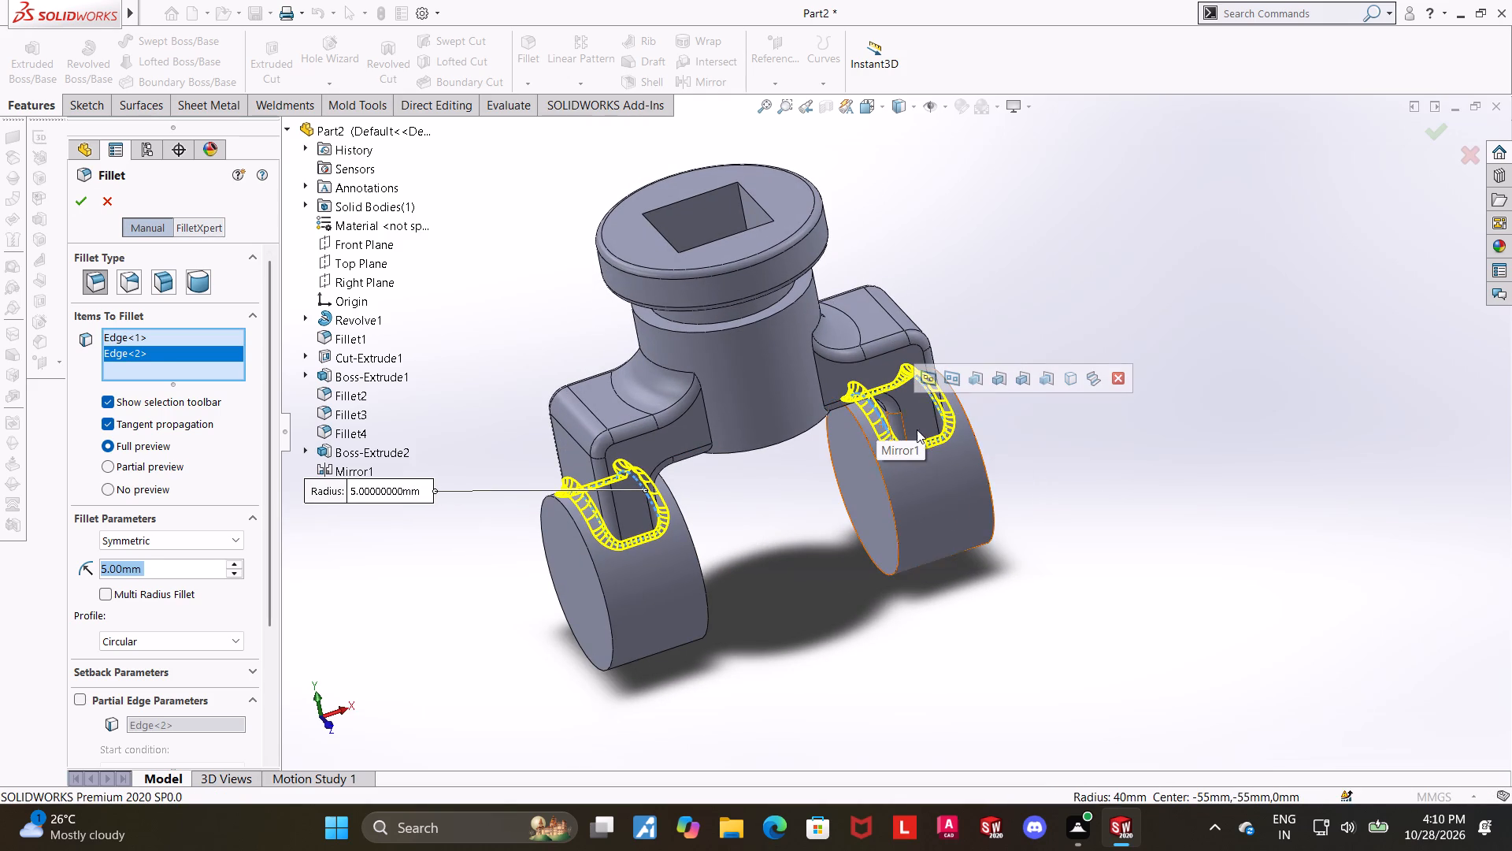
{"action": "middle_click_drag", "start_coordinate": [985, 432], "coordinate": [1043, 403]}
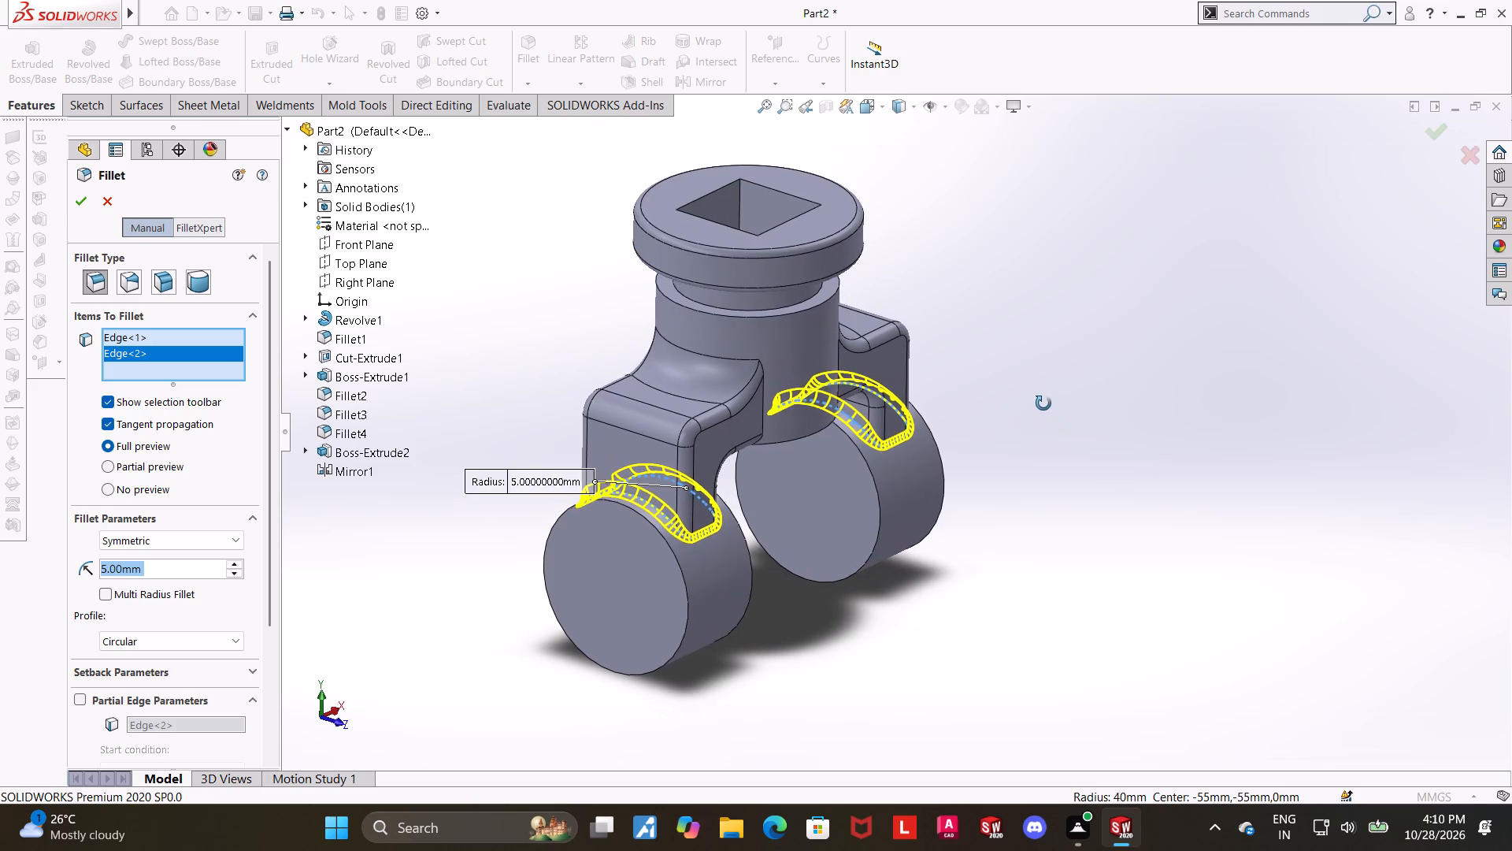
{"action": "middle_click_drag", "start_coordinate": [1043, 403], "coordinate": [1036, 392]}
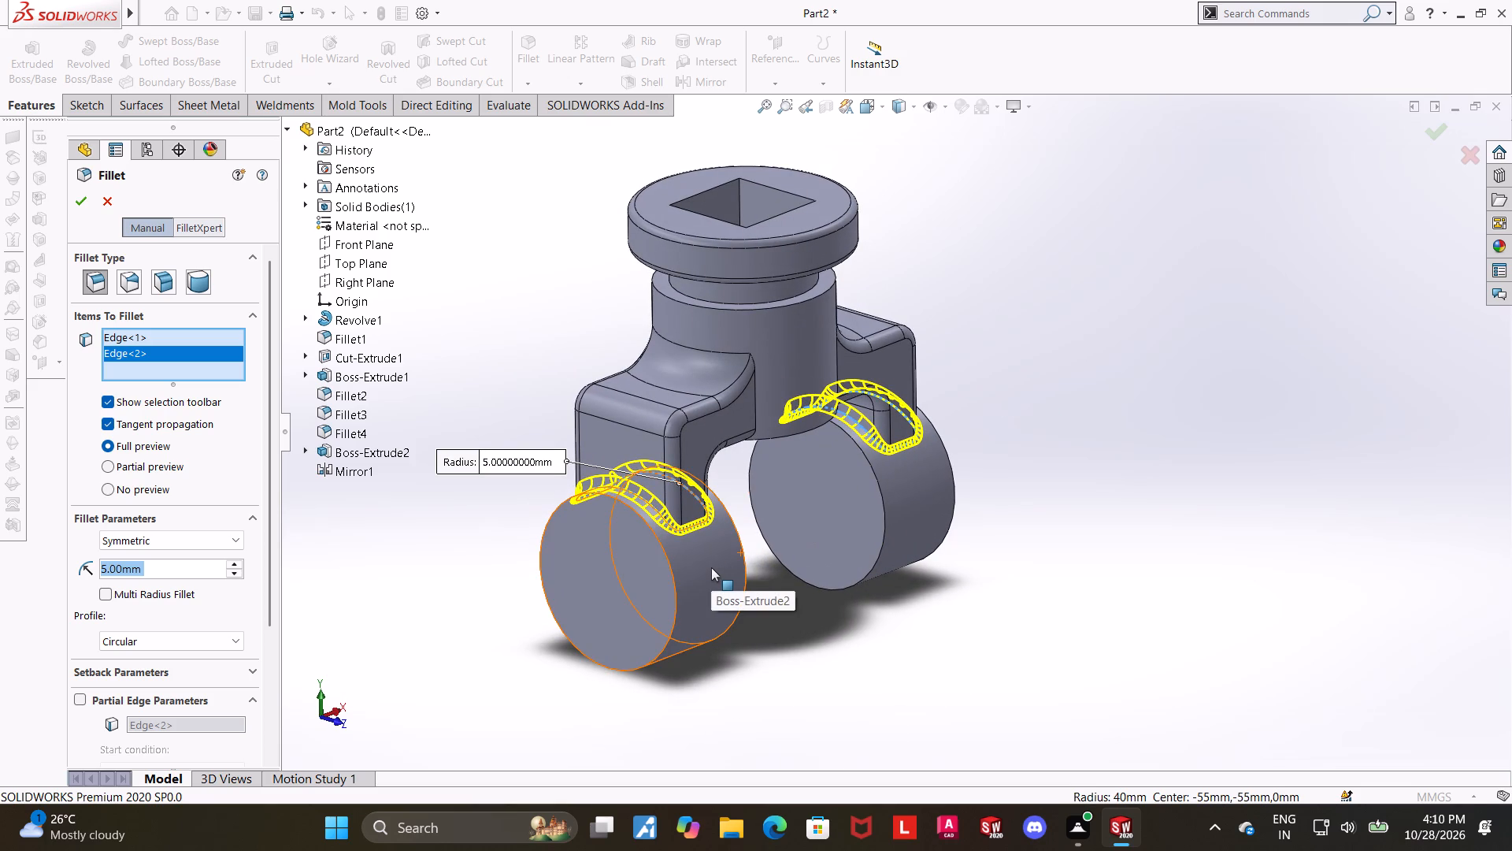
{"action": "left_click", "coordinate": [674, 619]}
{"action": "middle_click_drag", "start_coordinate": [839, 611], "coordinate": [791, 582]}
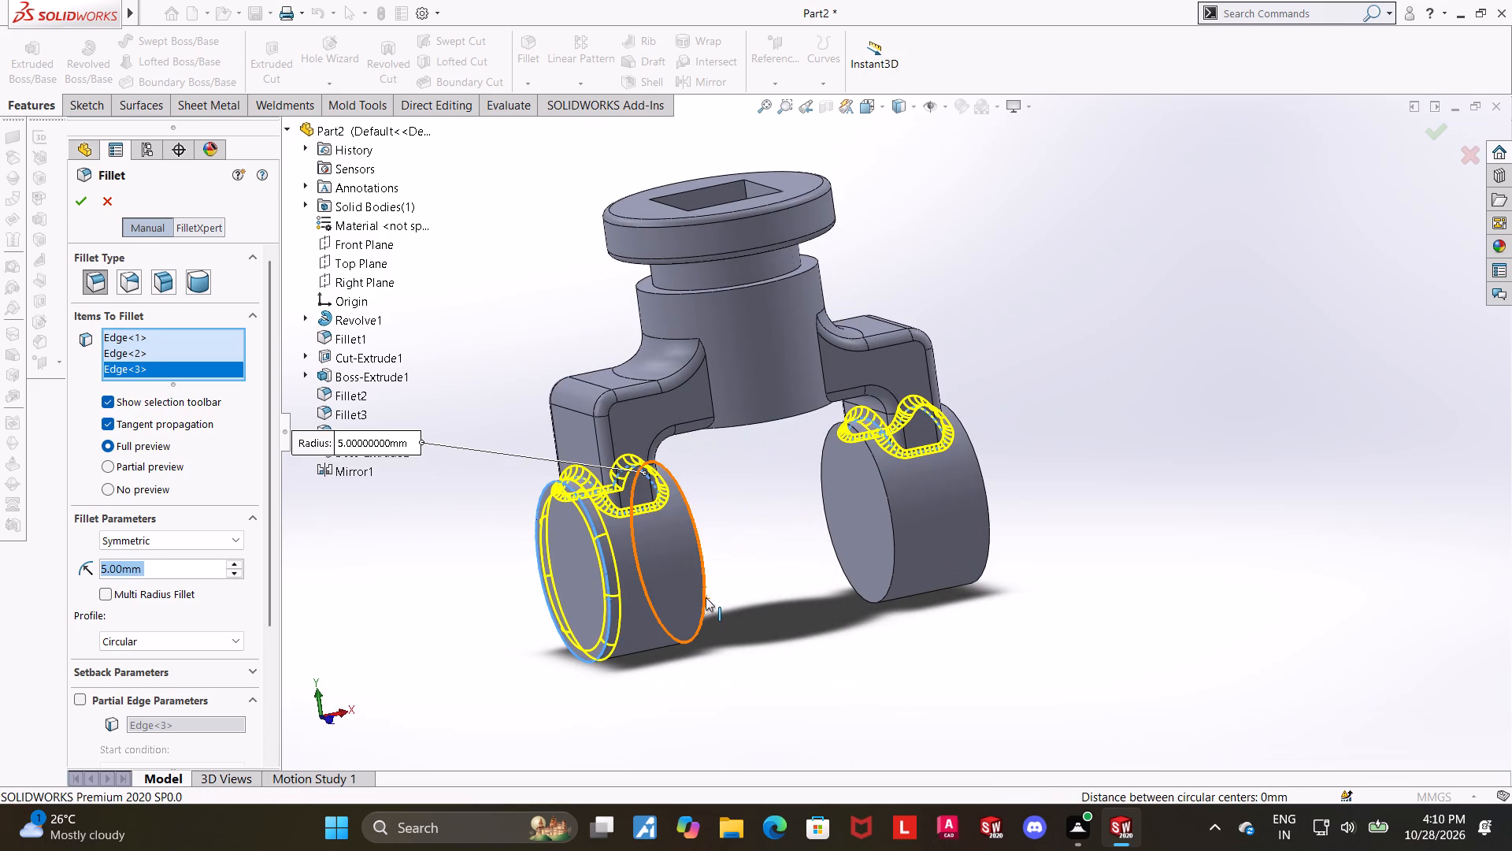
{"action": "left_click", "coordinate": [706, 597]}
{"action": "left_click", "coordinate": [891, 582]}
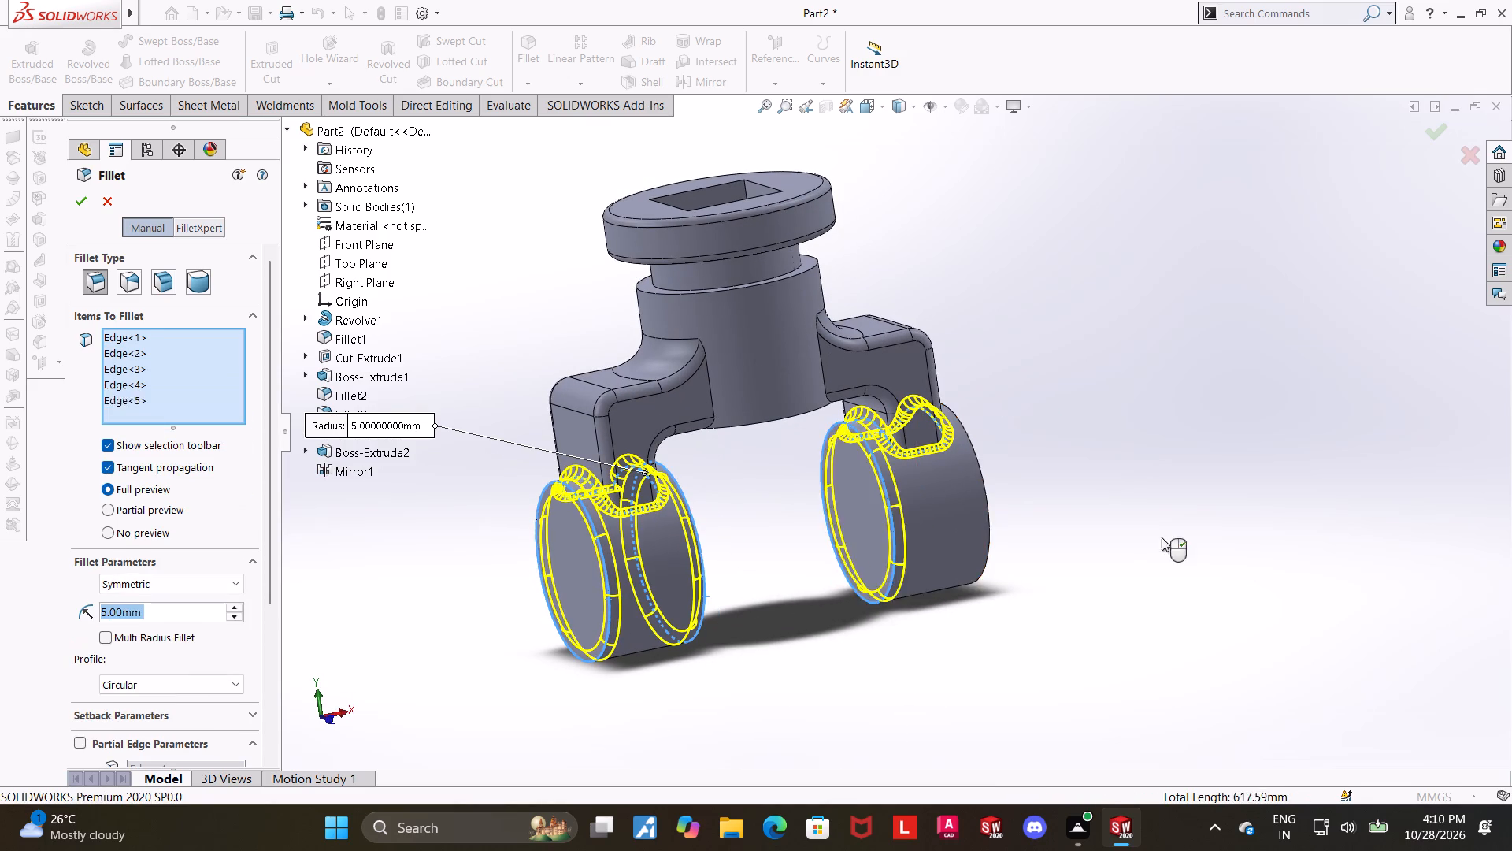
{"action": "middle_click_drag", "start_coordinate": [1140, 539], "coordinate": [1108, 548]}
{"action": "left_click", "coordinate": [991, 568]}
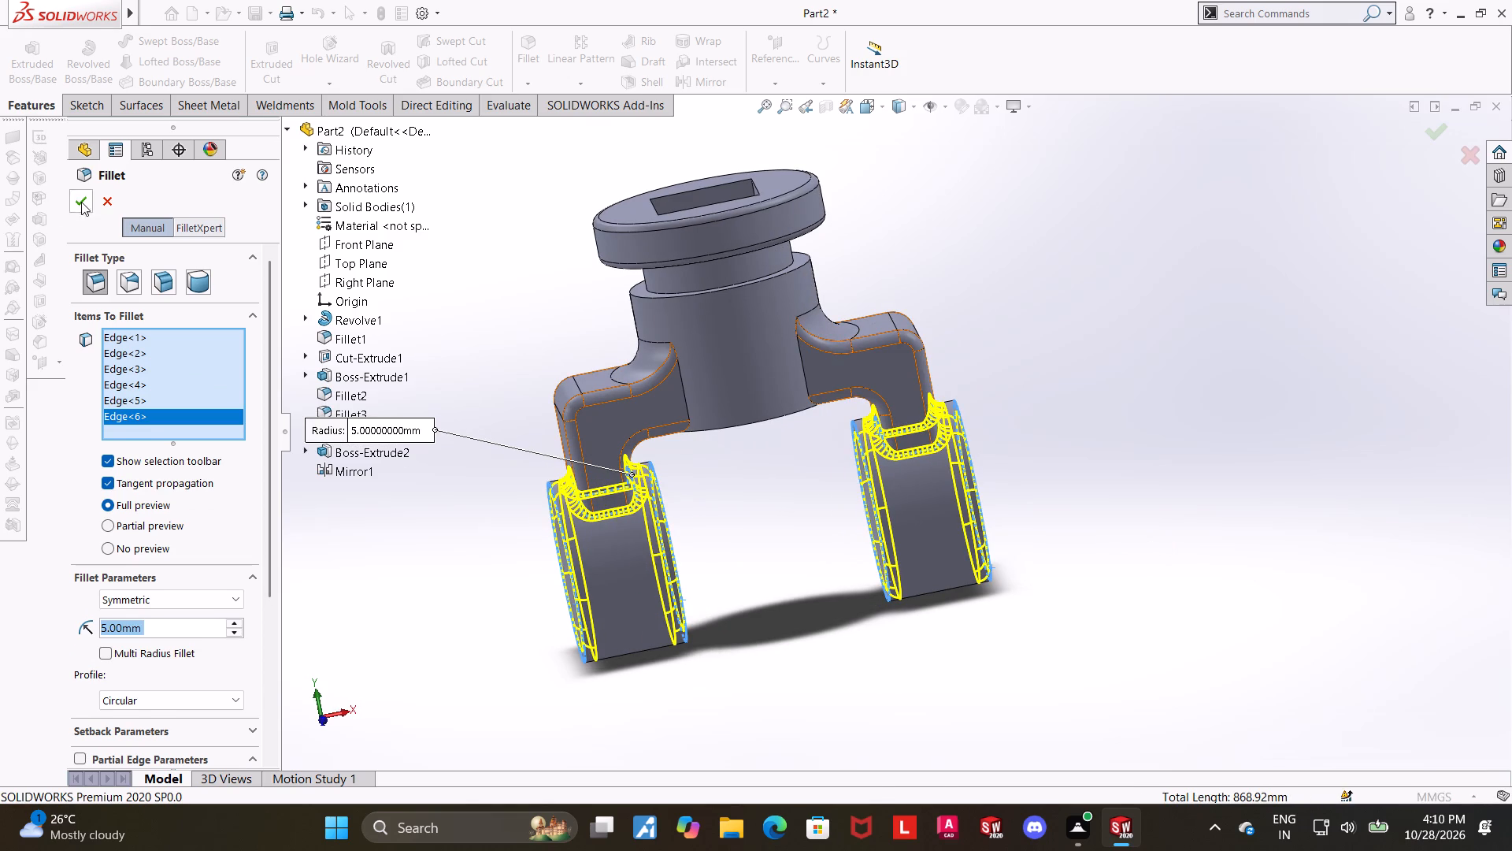
{"action": "left_click", "coordinate": [81, 202]}
{"action": "left_click", "coordinate": [1179, 466]}
{"action": "middle_click_drag", "start_coordinate": [1073, 477], "coordinate": [1149, 430]}
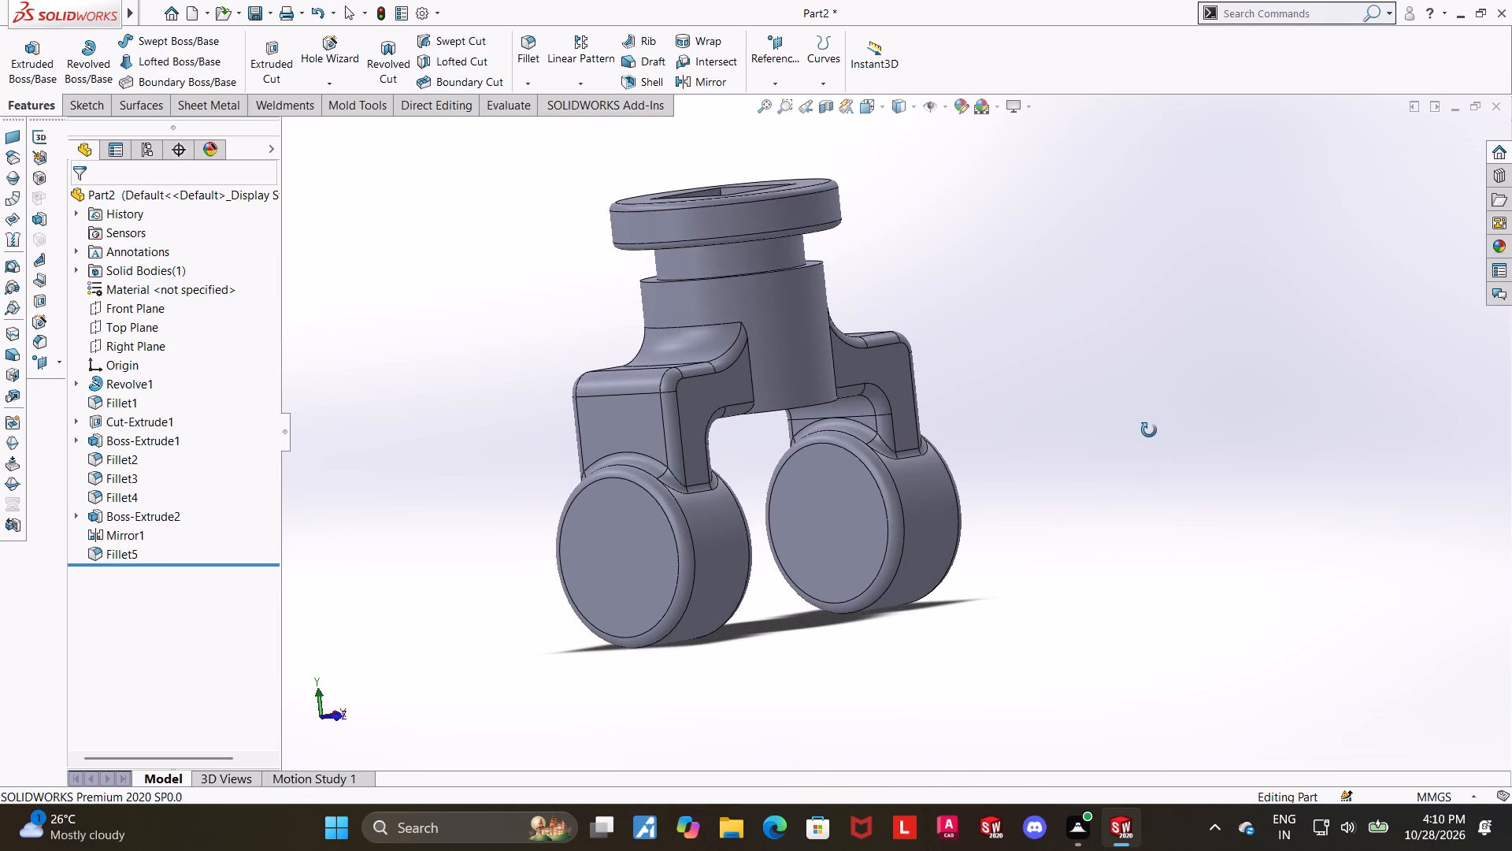
{"action": "middle_click_drag", "start_coordinate": [1149, 430], "coordinate": [1179, 471]}
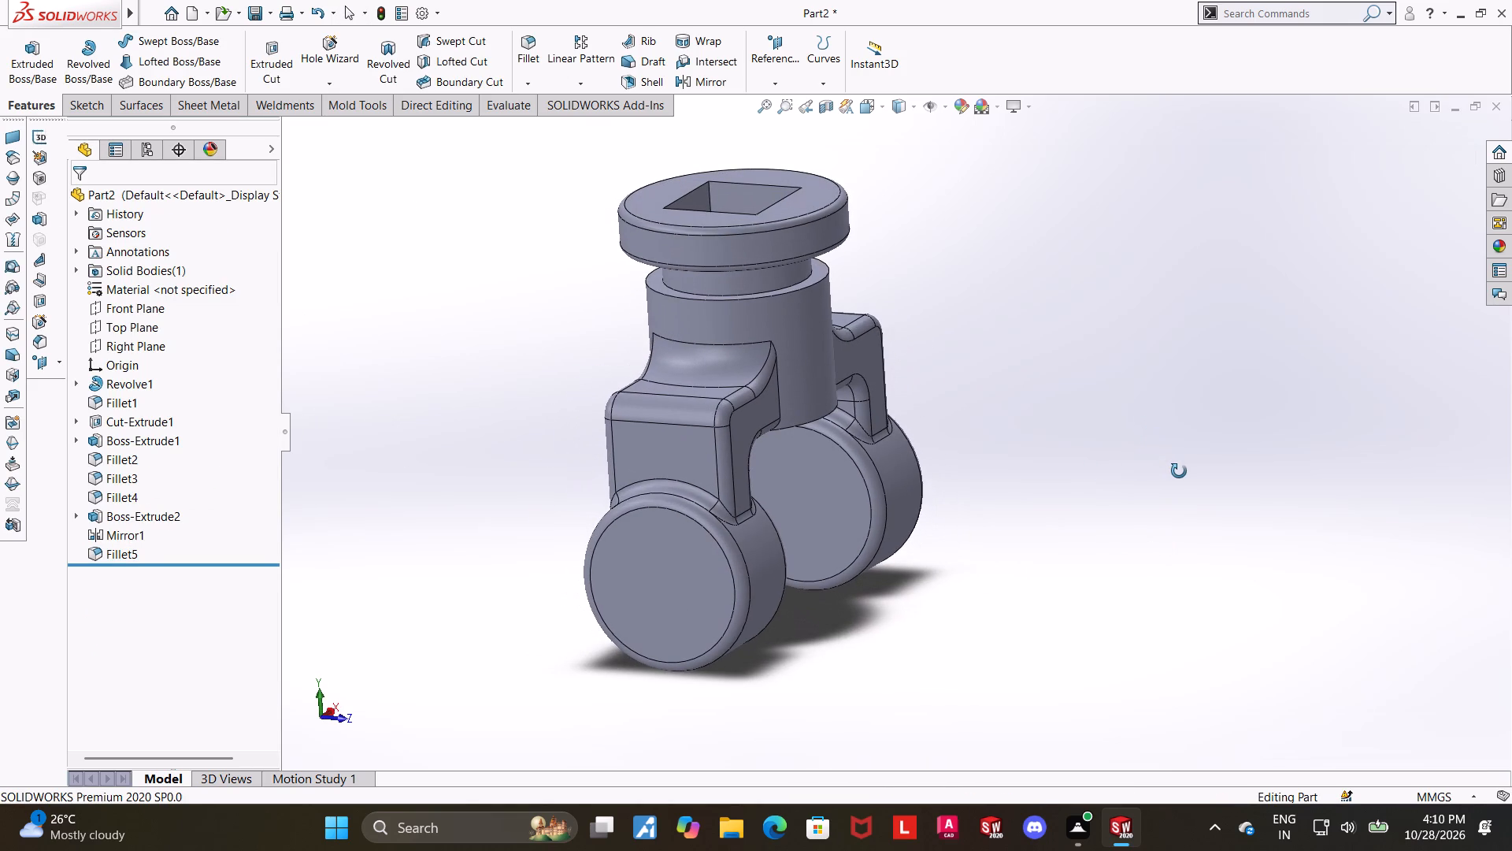
{"action": "middle_click_drag", "start_coordinate": [1179, 471], "coordinate": [1175, 480]}
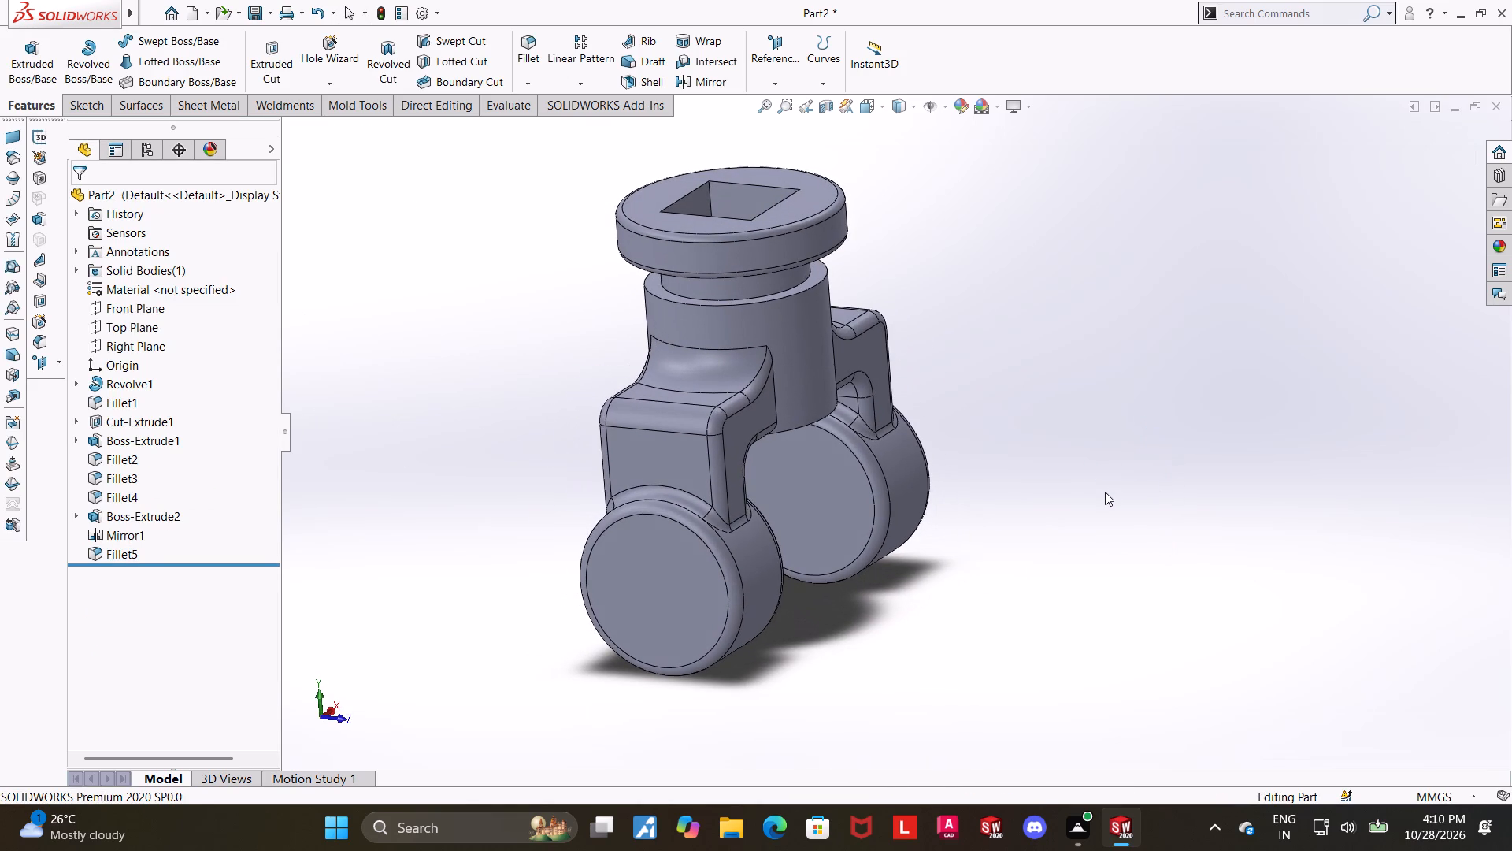
Start a sketch on the outer end face of one boss and draw a circle about 50 mm in diameter near its centre.
{"action": "scroll", "coordinate": [914, 513], "scroll_direction": "up", "scroll_amount": 1}
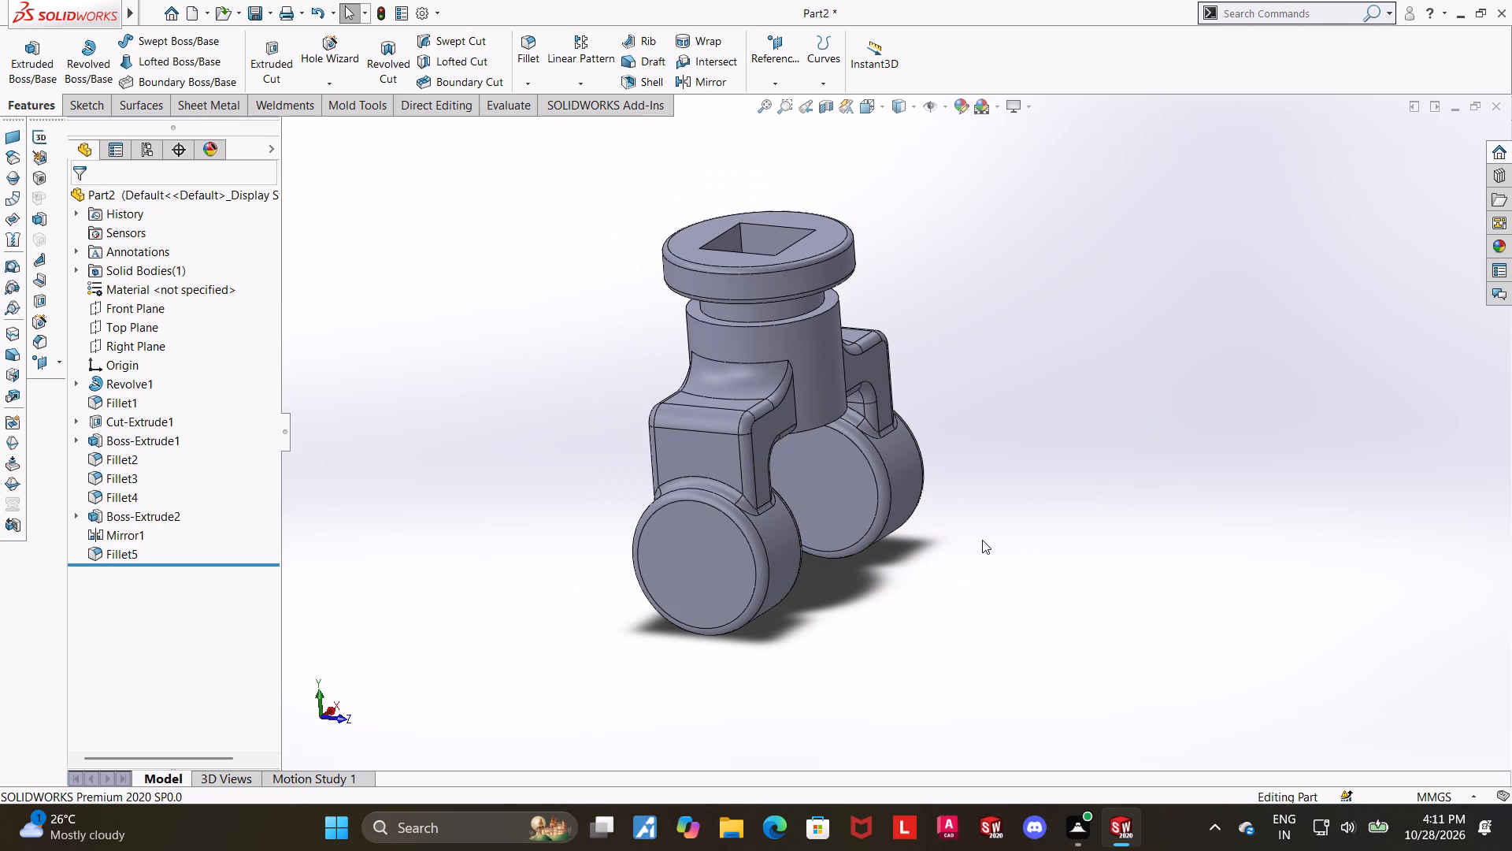
{"action": "scroll", "coordinate": [982, 540], "scroll_direction": "up", "scroll_amount": 1}
{"action": "middle_click_drag", "start_coordinate": [932, 553], "coordinate": [954, 540]}
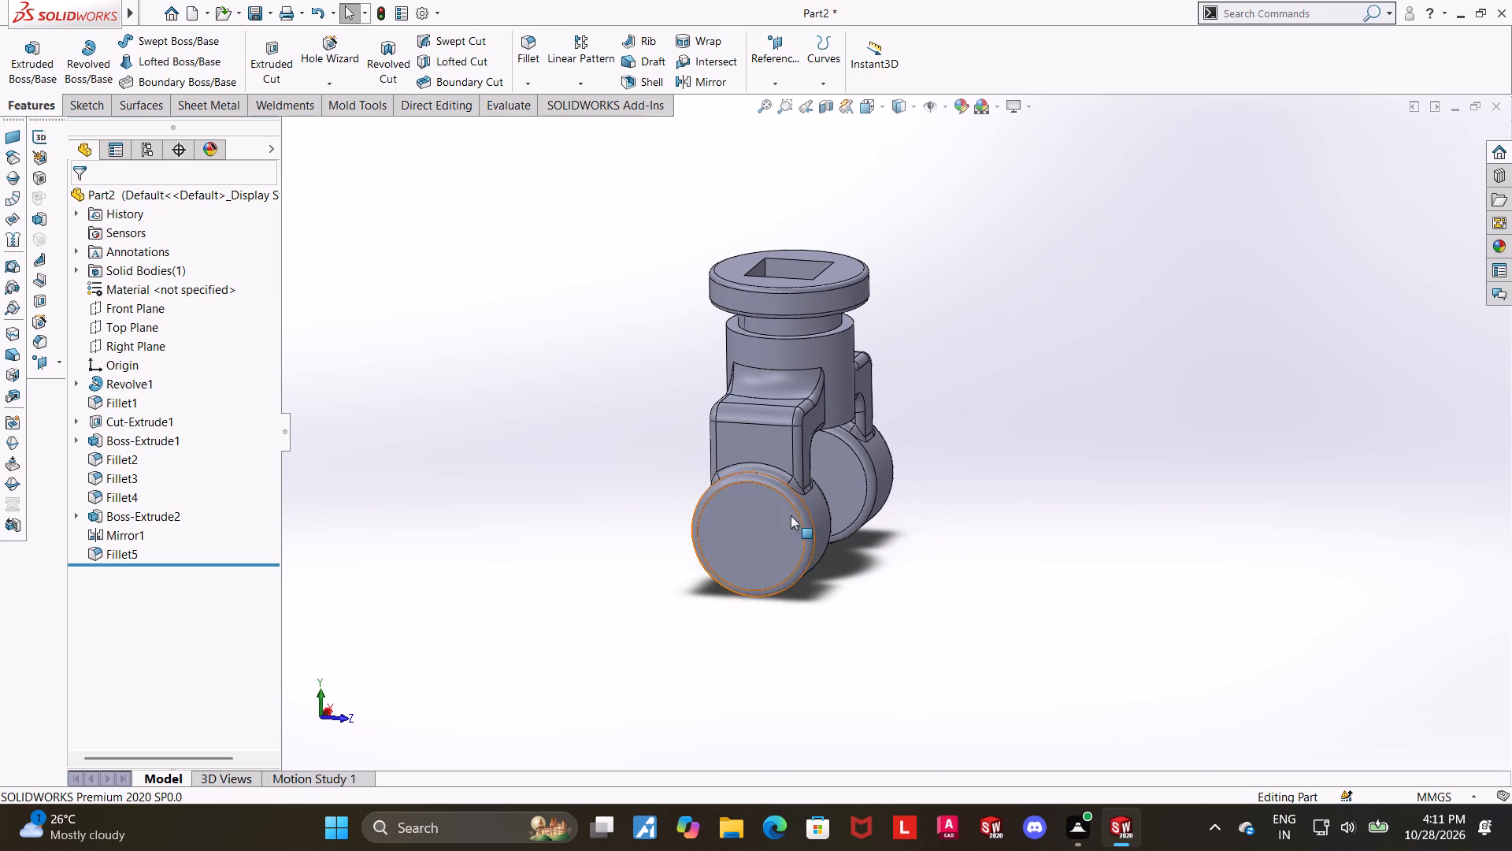
{"action": "scroll", "coordinate": [787, 516], "scroll_direction": "down", "scroll_amount": 2}
{"action": "left_click", "coordinate": [877, 578]}
{"action": "left_click", "coordinate": [735, 540]}
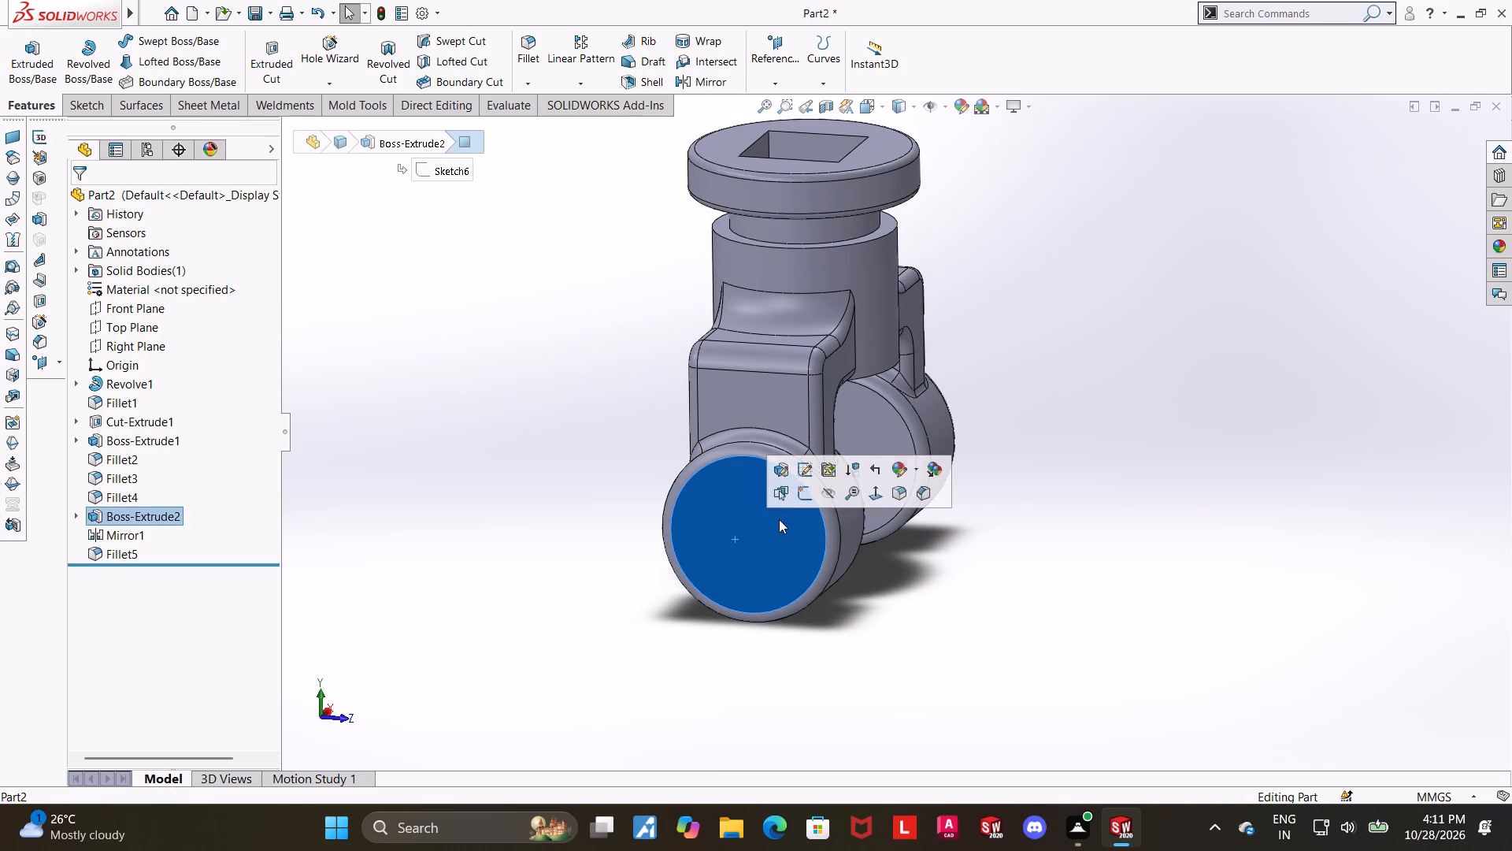
{"action": "left_click", "coordinate": [808, 496]}
{"action": "left_click", "coordinate": [157, 575]}
{"action": "left_click", "coordinate": [195, 547]}
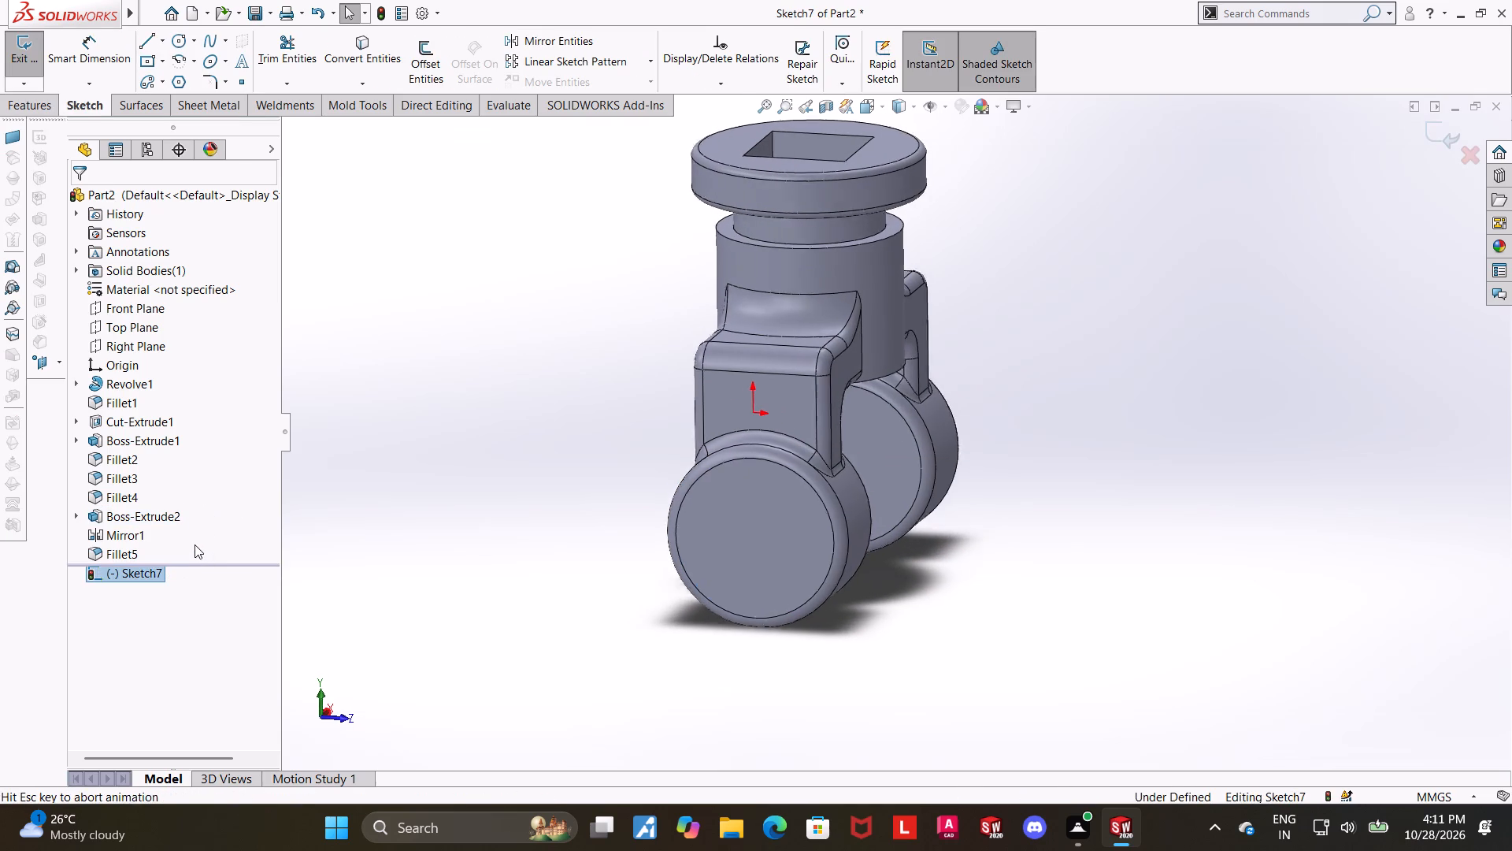
{"action": "left_click", "coordinate": [176, 43]}
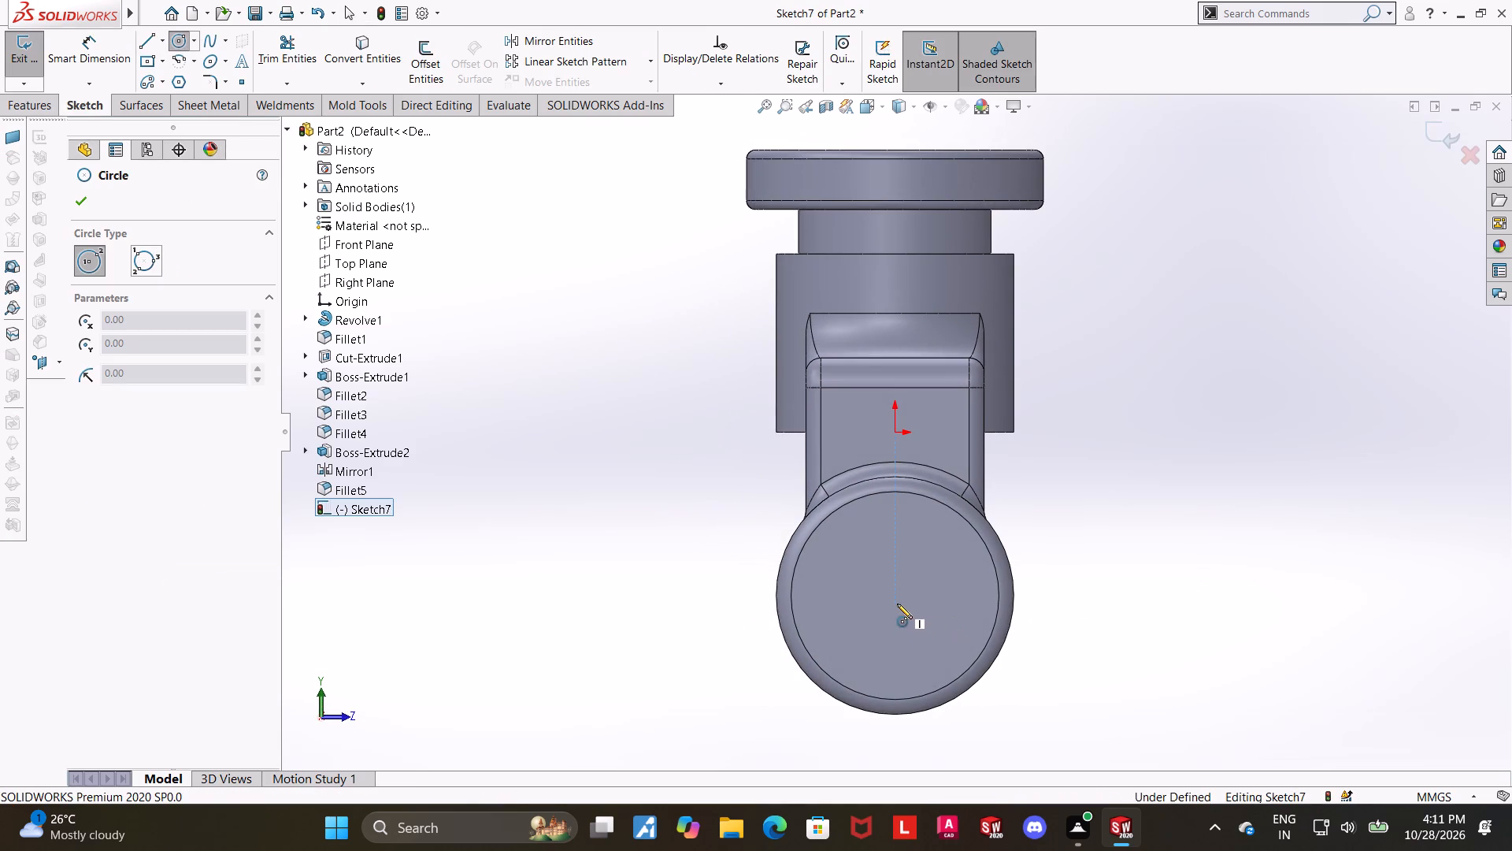
{"action": "left_click", "coordinate": [895, 601]}
{"action": "left_click", "coordinate": [965, 580]}
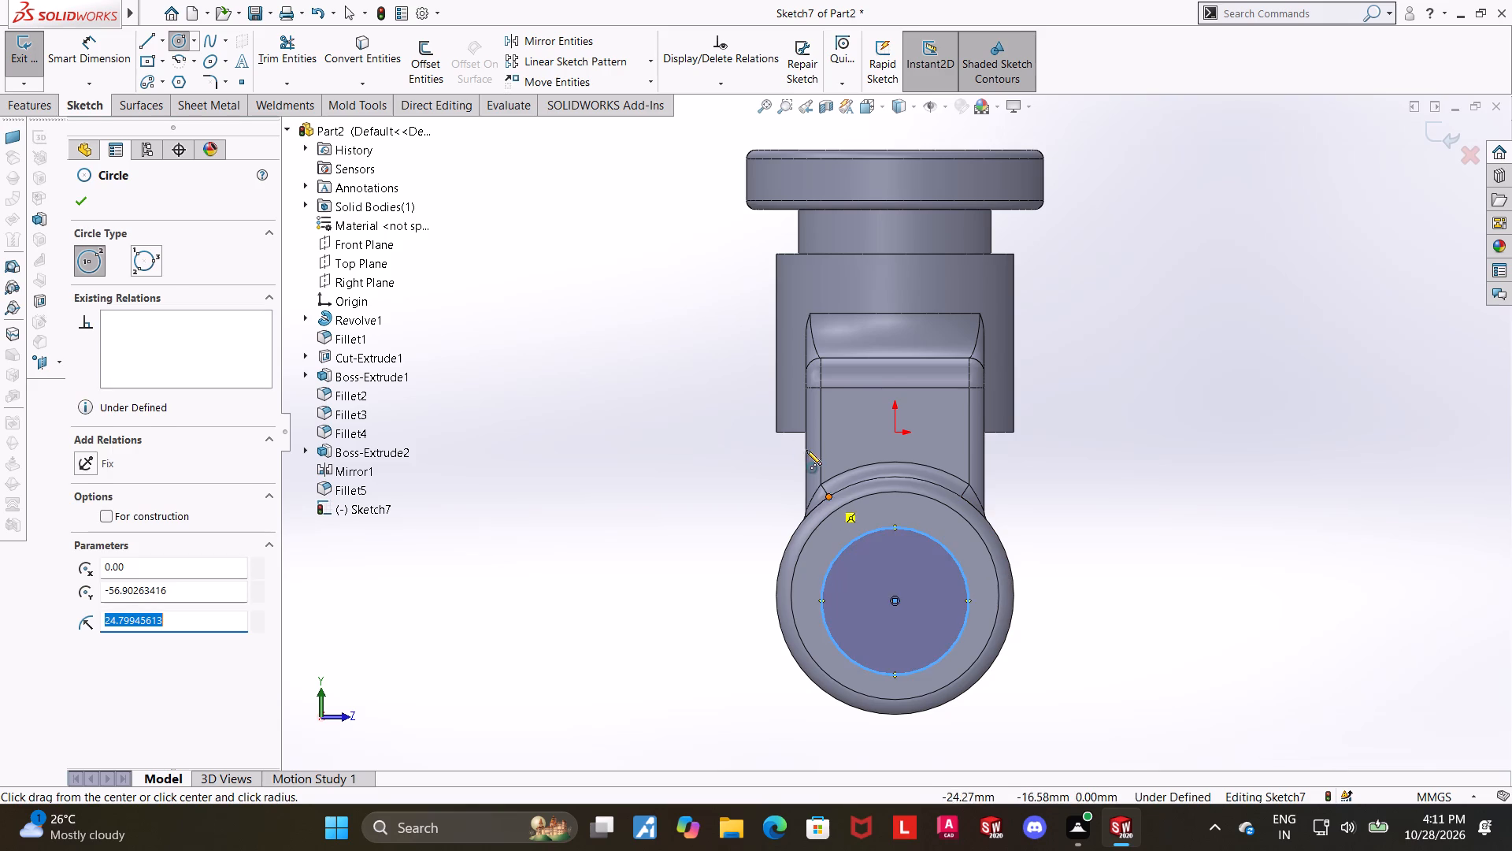
Dimension the circle's diameter and set it to 40 mm.
{"action": "key", "text": "Escape"}
{"action": "left_click", "coordinate": [124, 40]}
{"action": "left_click_drag", "start_coordinate": [948, 559], "coordinate": [951, 558]}
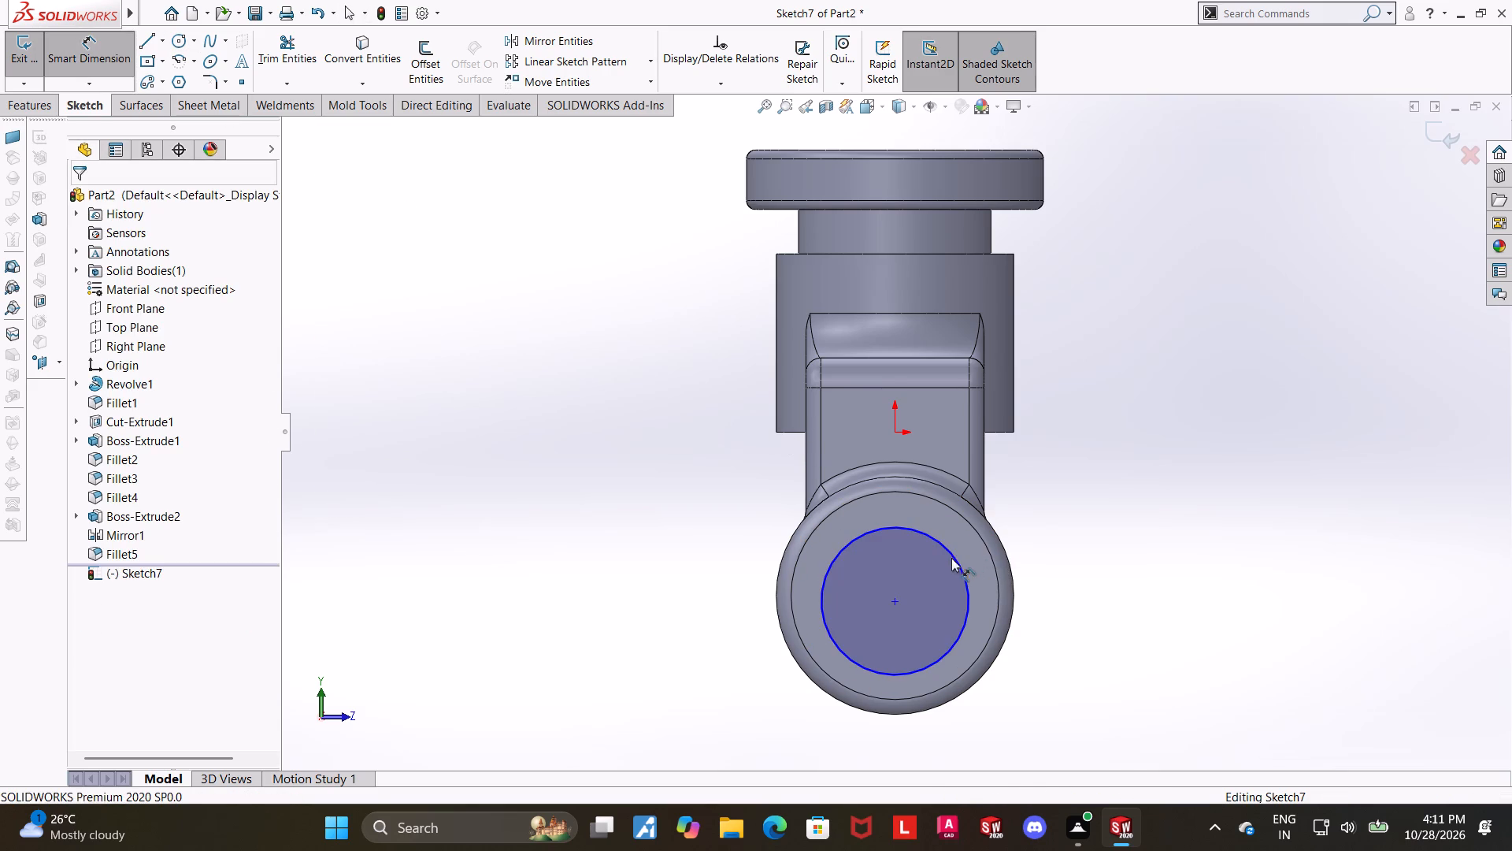
{"action": "left_click_drag", "start_coordinate": [951, 558], "coordinate": [962, 554]}
{"action": "left_click", "coordinate": [962, 569]}
{"action": "left_click", "coordinate": [1085, 506]}
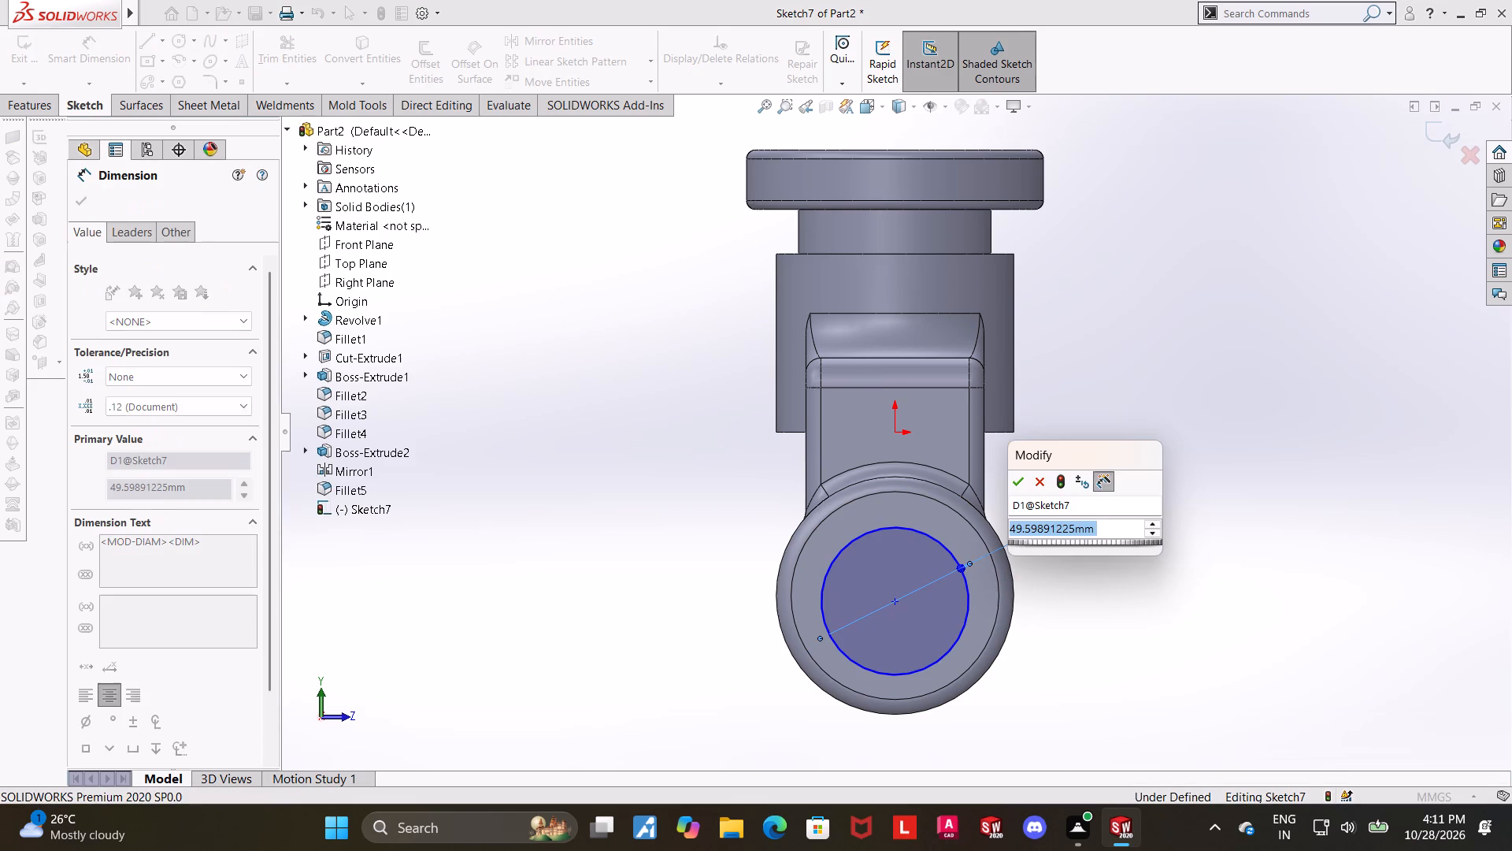
{"action": "type", "text": "40"}
{"action": "key", "text": "Return"}
{"action": "key", "text": "Escape"}
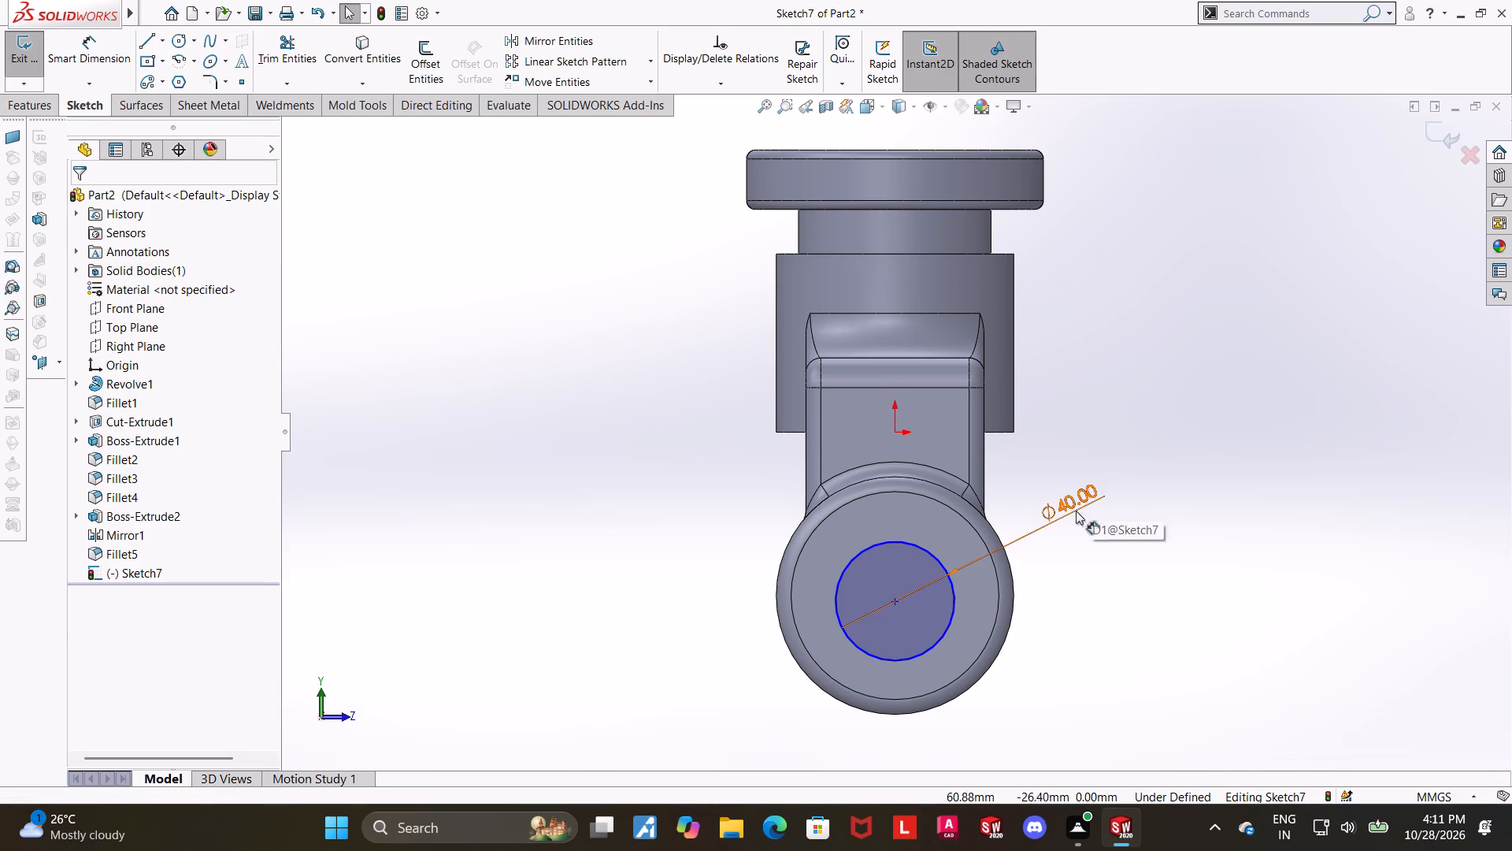
Make the 40 mm circle concentric with the boss face's circular edge and finish the sketch.
{"action": "left_click", "coordinate": [986, 548]}
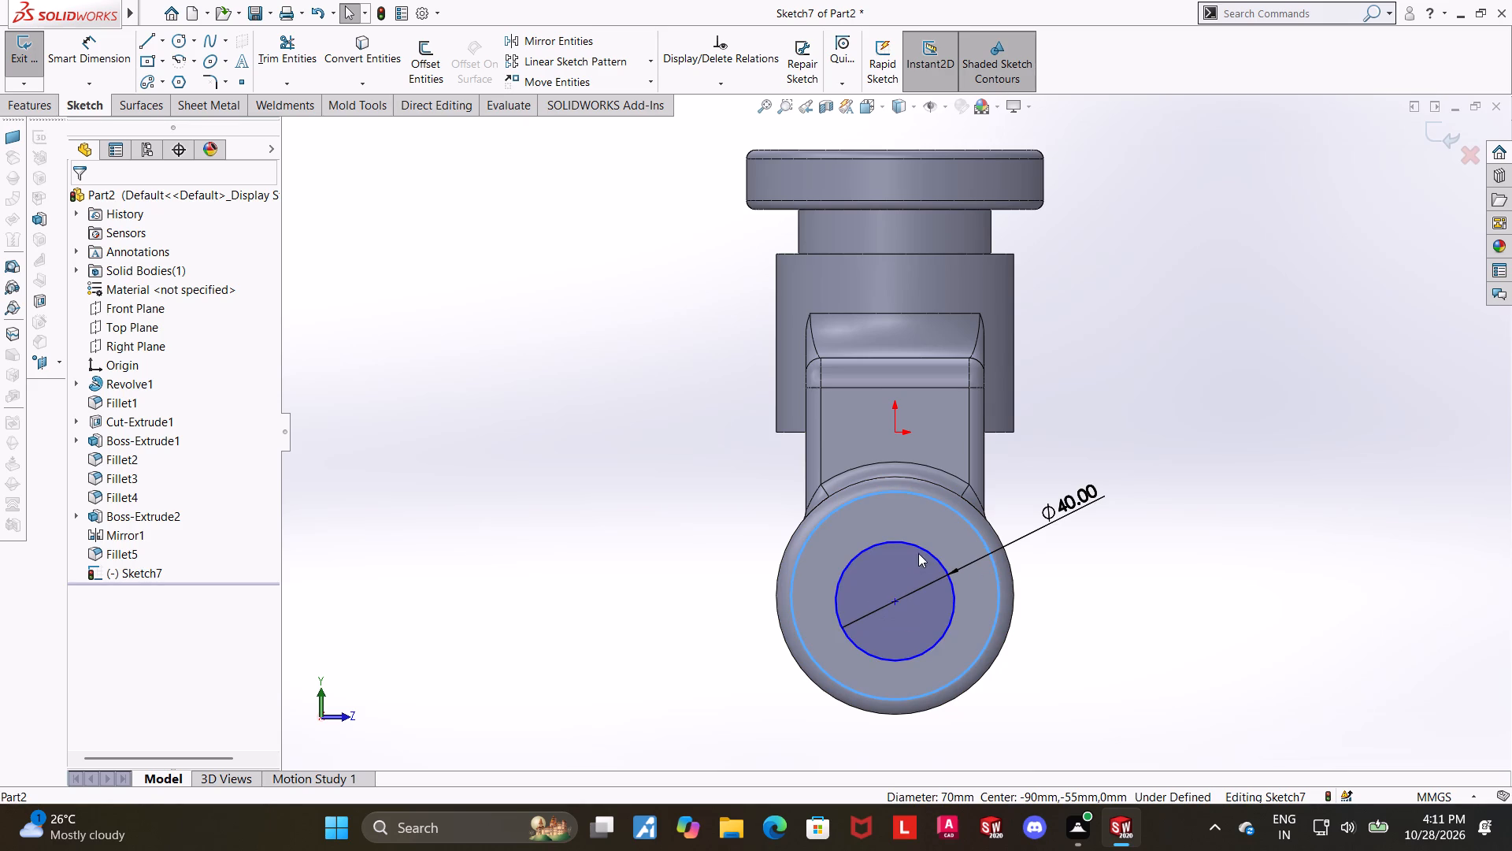
{"action": "left_click", "coordinate": [921, 549], "text": "ctrl"}
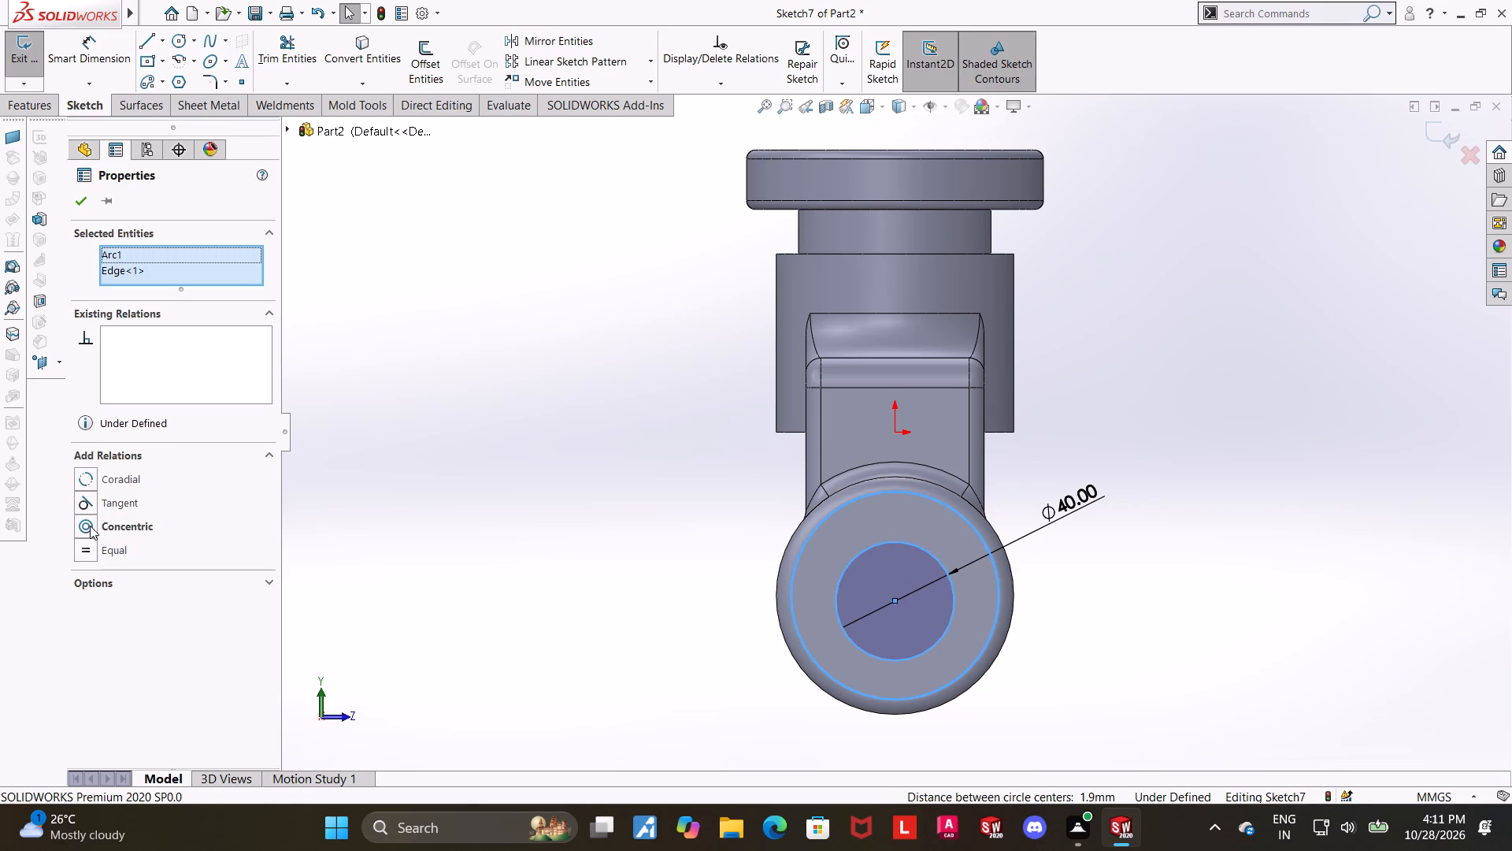
{"action": "left_click", "coordinate": [91, 522]}
{"action": "left_click", "coordinate": [1117, 362]}
{"action": "left_click", "coordinate": [1442, 134]}
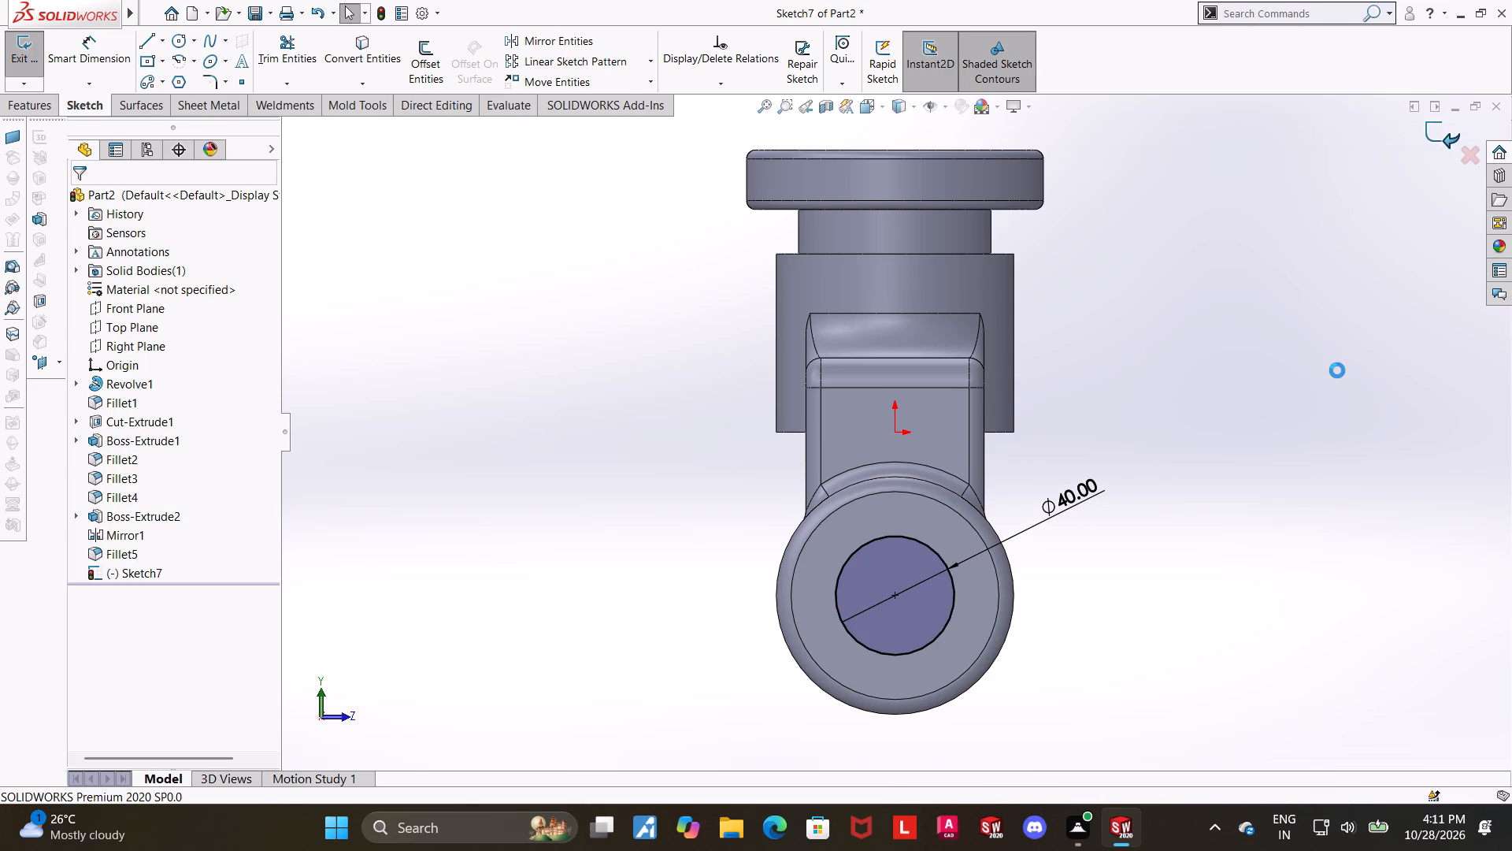
Extrude-cut the 40 mm circle Through All to bore both bosses.
{"action": "scroll", "coordinate": [1337, 375], "scroll_direction": "up", "scroll_amount": 1}
{"action": "middle_click_drag", "start_coordinate": [1333, 378], "coordinate": [1282, 399]}
{"action": "left_click", "coordinate": [269, 63]}
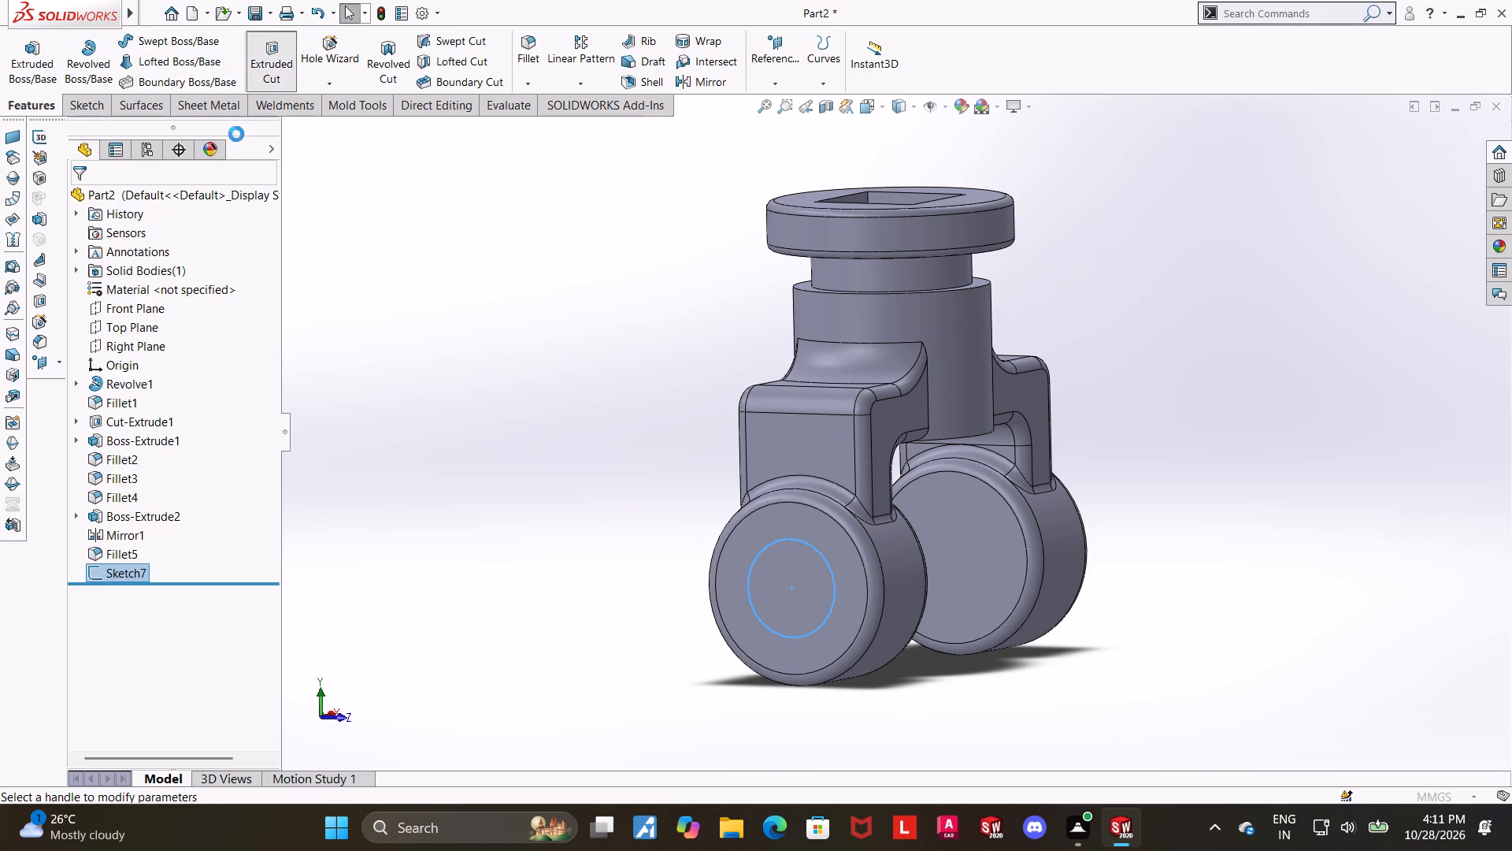
{"action": "left_click", "coordinate": [150, 307]}
{"action": "left_click", "coordinate": [149, 334]}
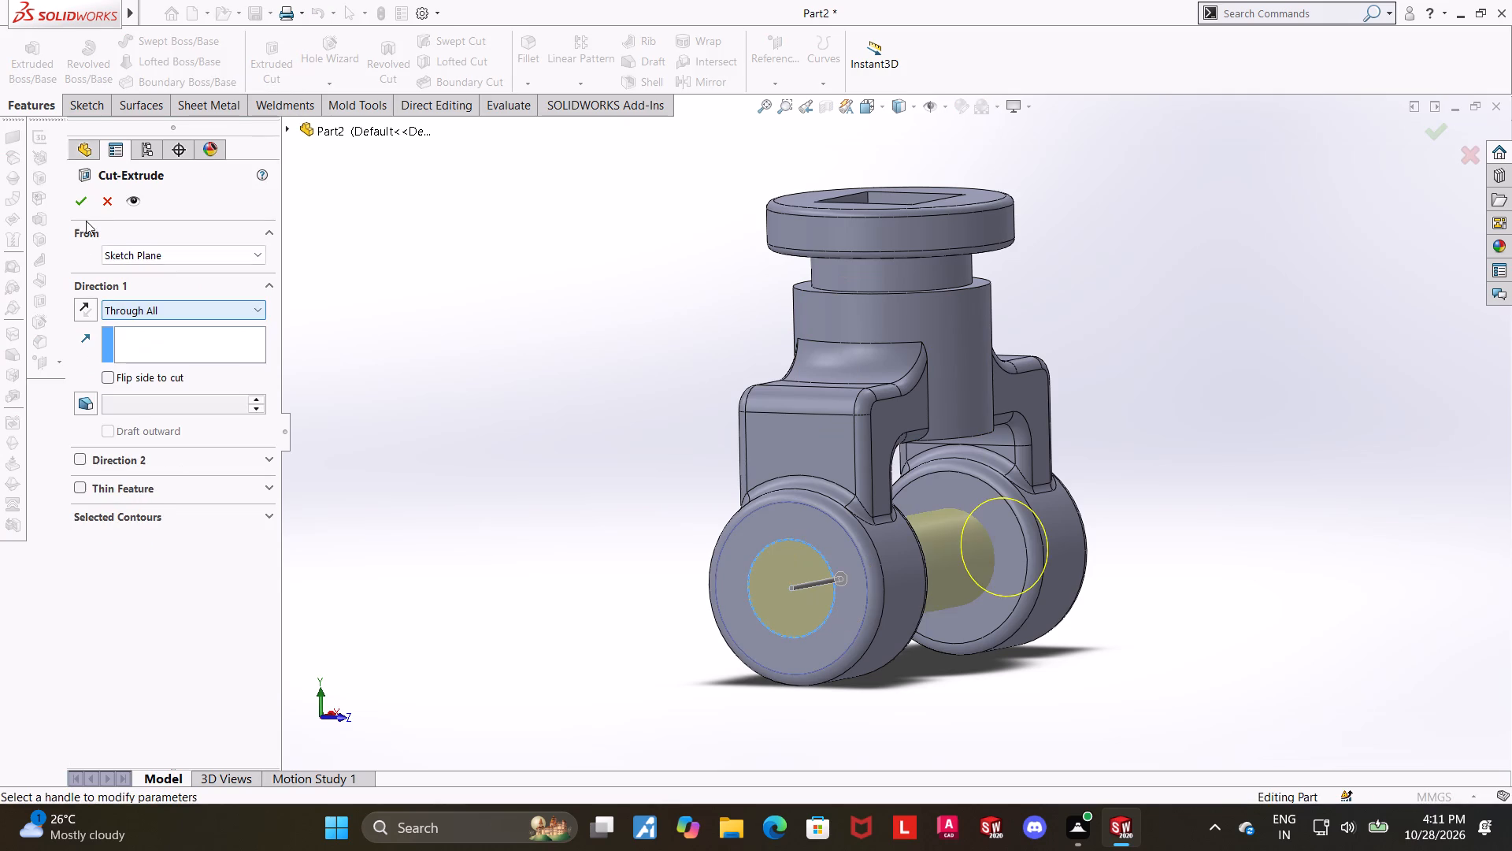
{"action": "left_click", "coordinate": [83, 210]}
{"action": "left_click", "coordinate": [231, 251]}
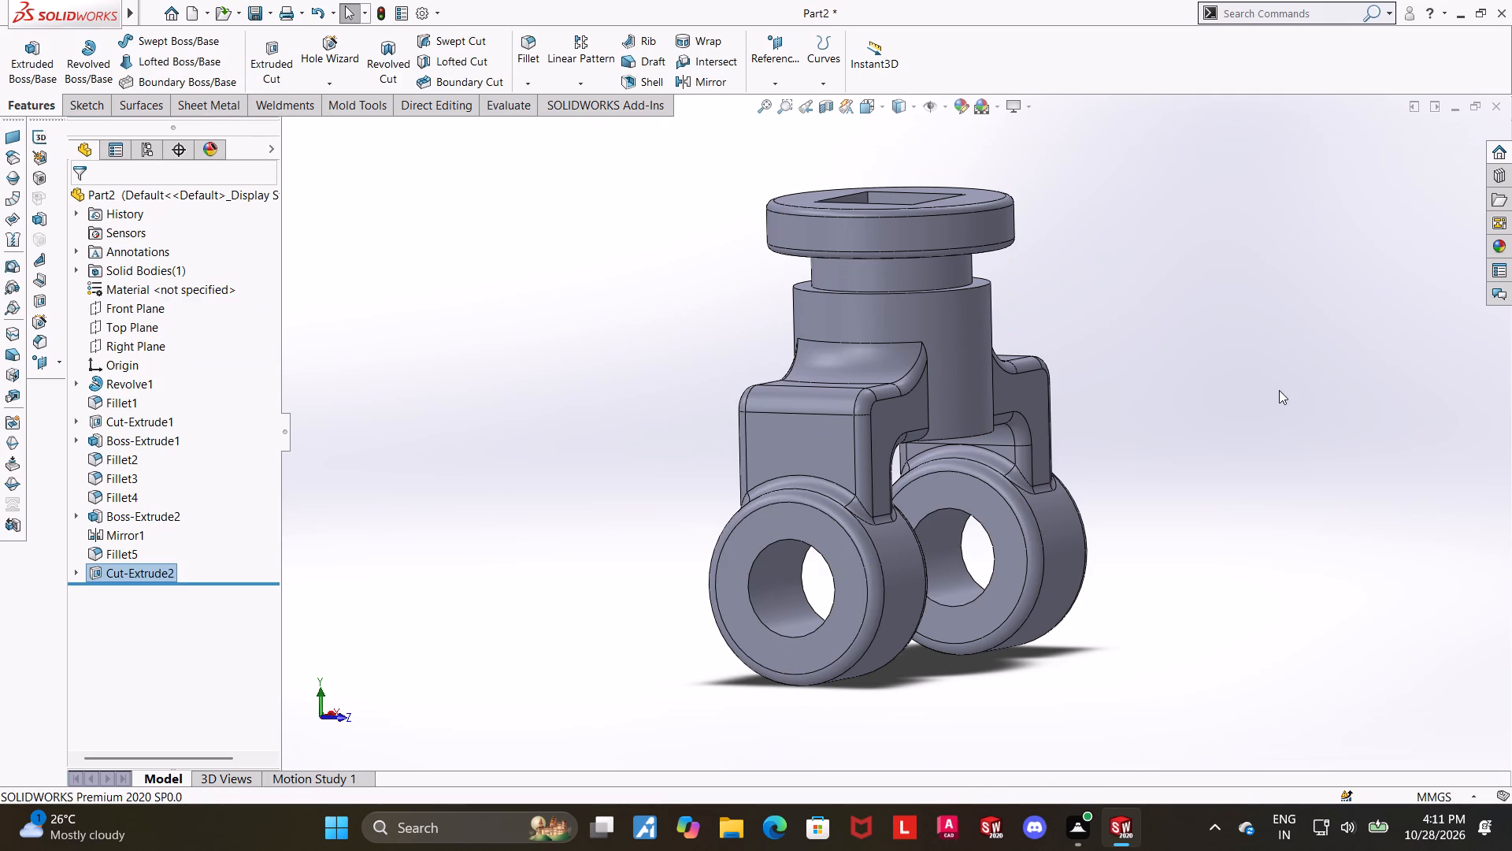
Examine the bored part in isometric and top views and from the front, checking the bridge and bosses against the cylindrical head.
{"action": "left_click", "coordinate": [1279, 390]}
{"action": "middle_click_drag", "start_coordinate": [1254, 407], "coordinate": [1251, 417]}
{"action": "key", "text": "ctrl+7"}
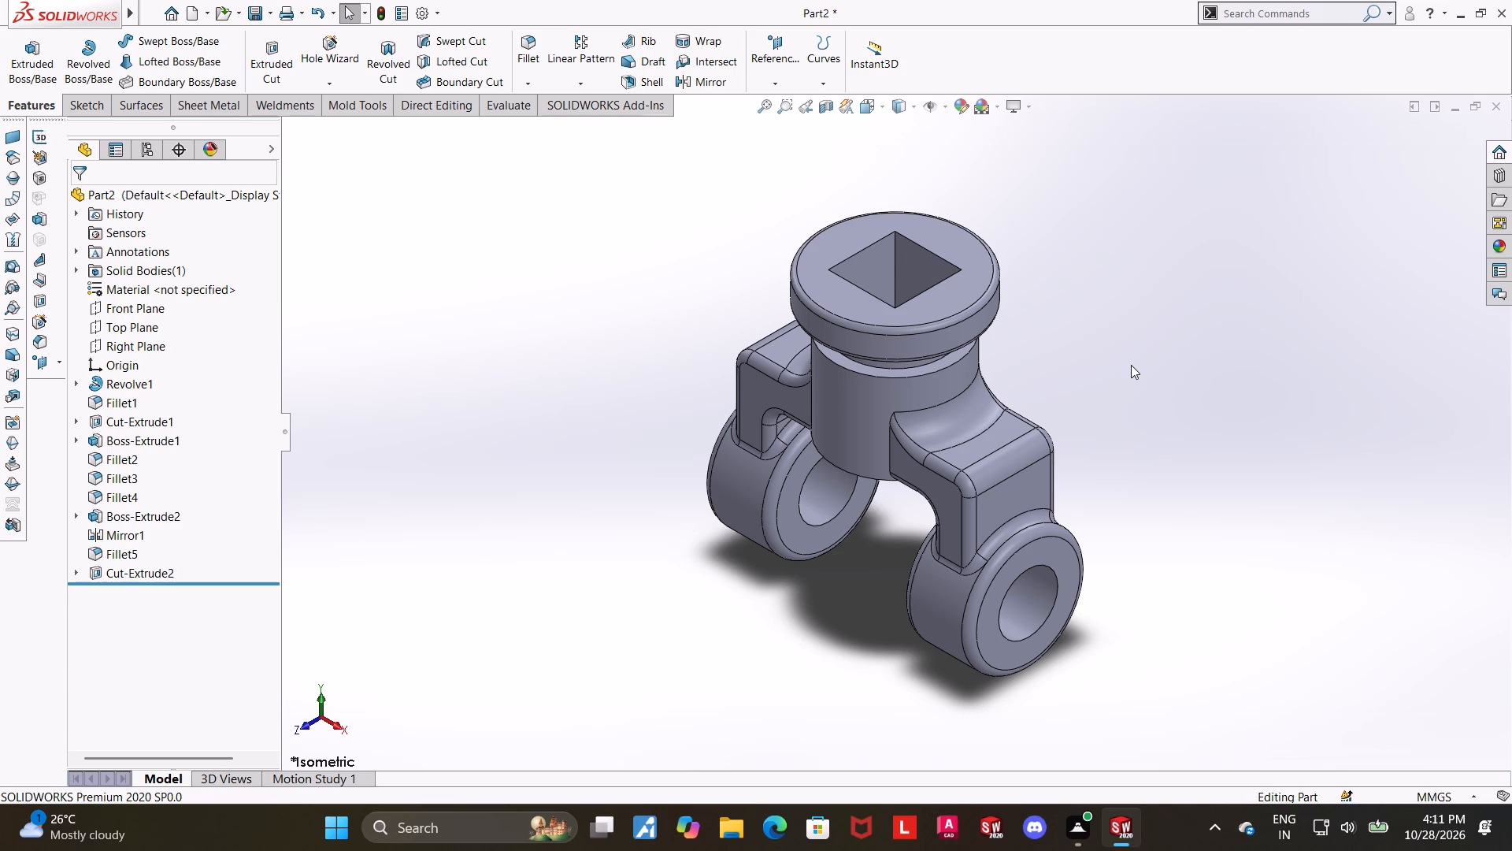
{"action": "left_click", "coordinate": [866, 119]}
{"action": "left_click", "coordinate": [866, 106]}
{"action": "left_click", "coordinate": [730, 407]}
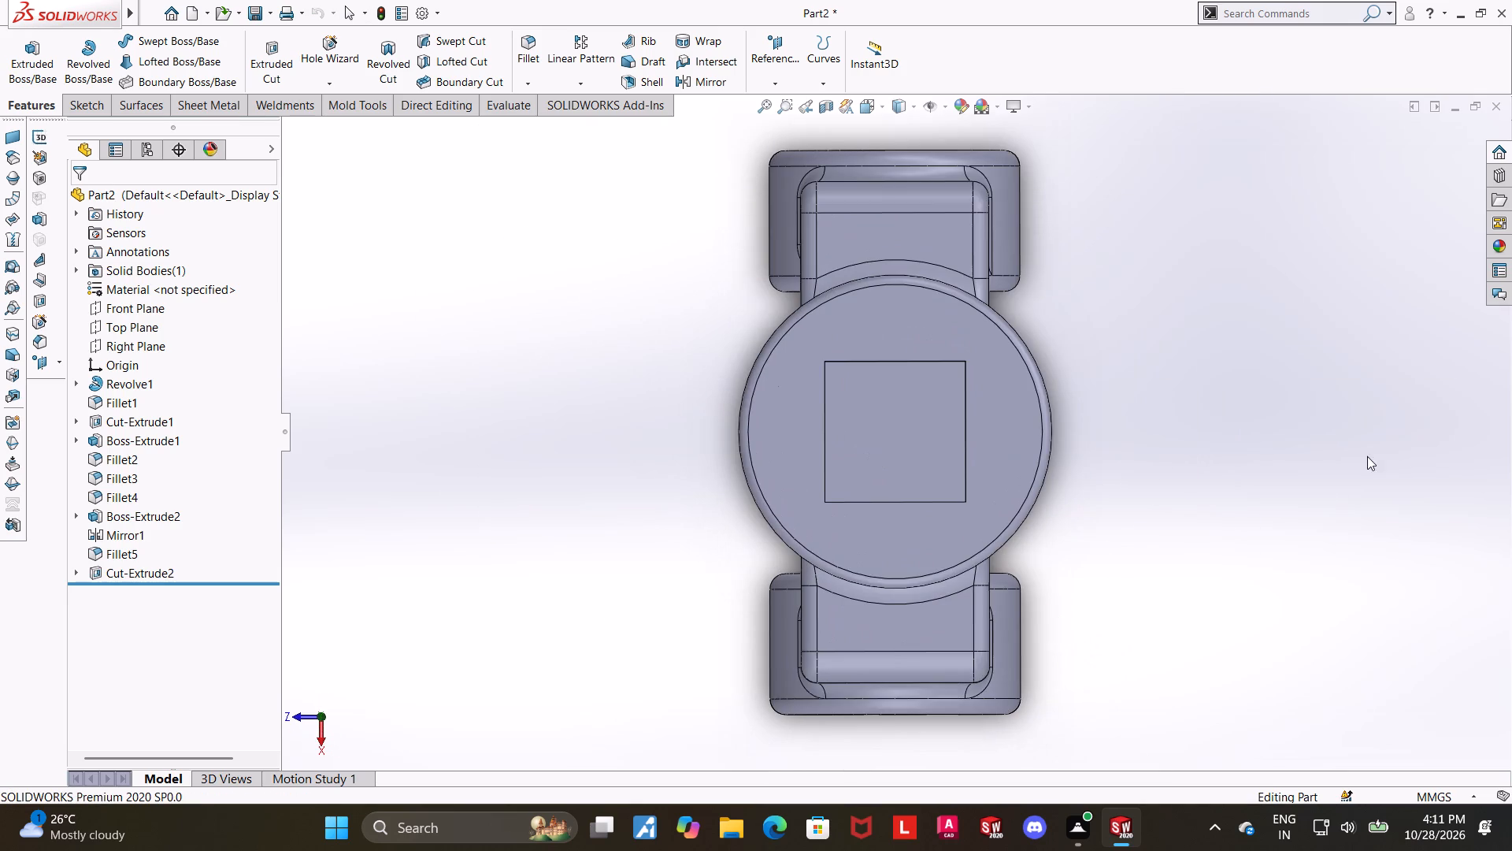
{"action": "scroll", "coordinate": [1354, 481], "scroll_direction": "up", "scroll_amount": 1}
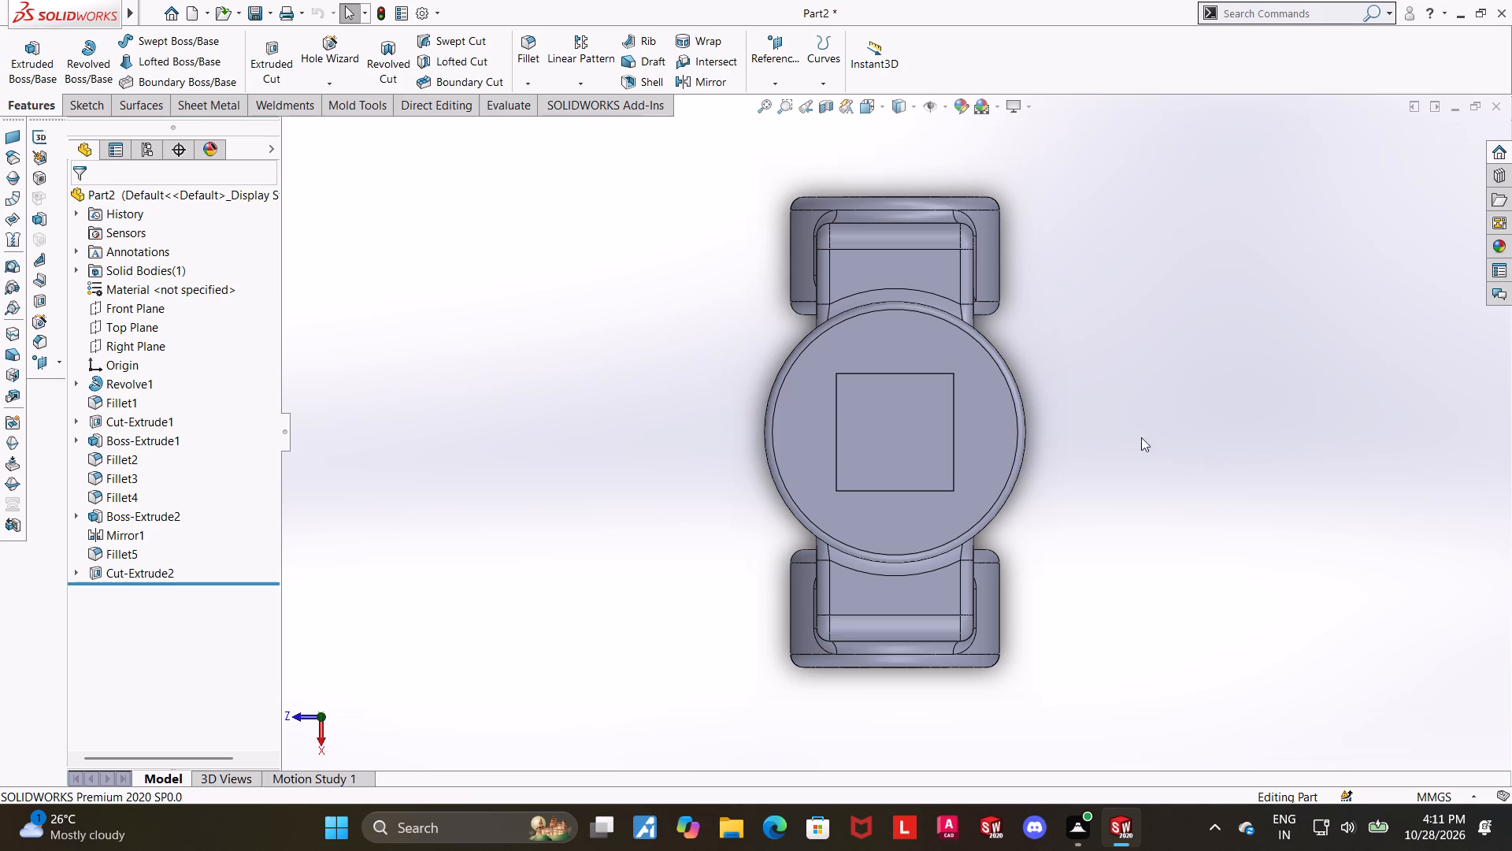
{"action": "scroll", "coordinate": [902, 289], "scroll_direction": "down", "scroll_amount": 2}
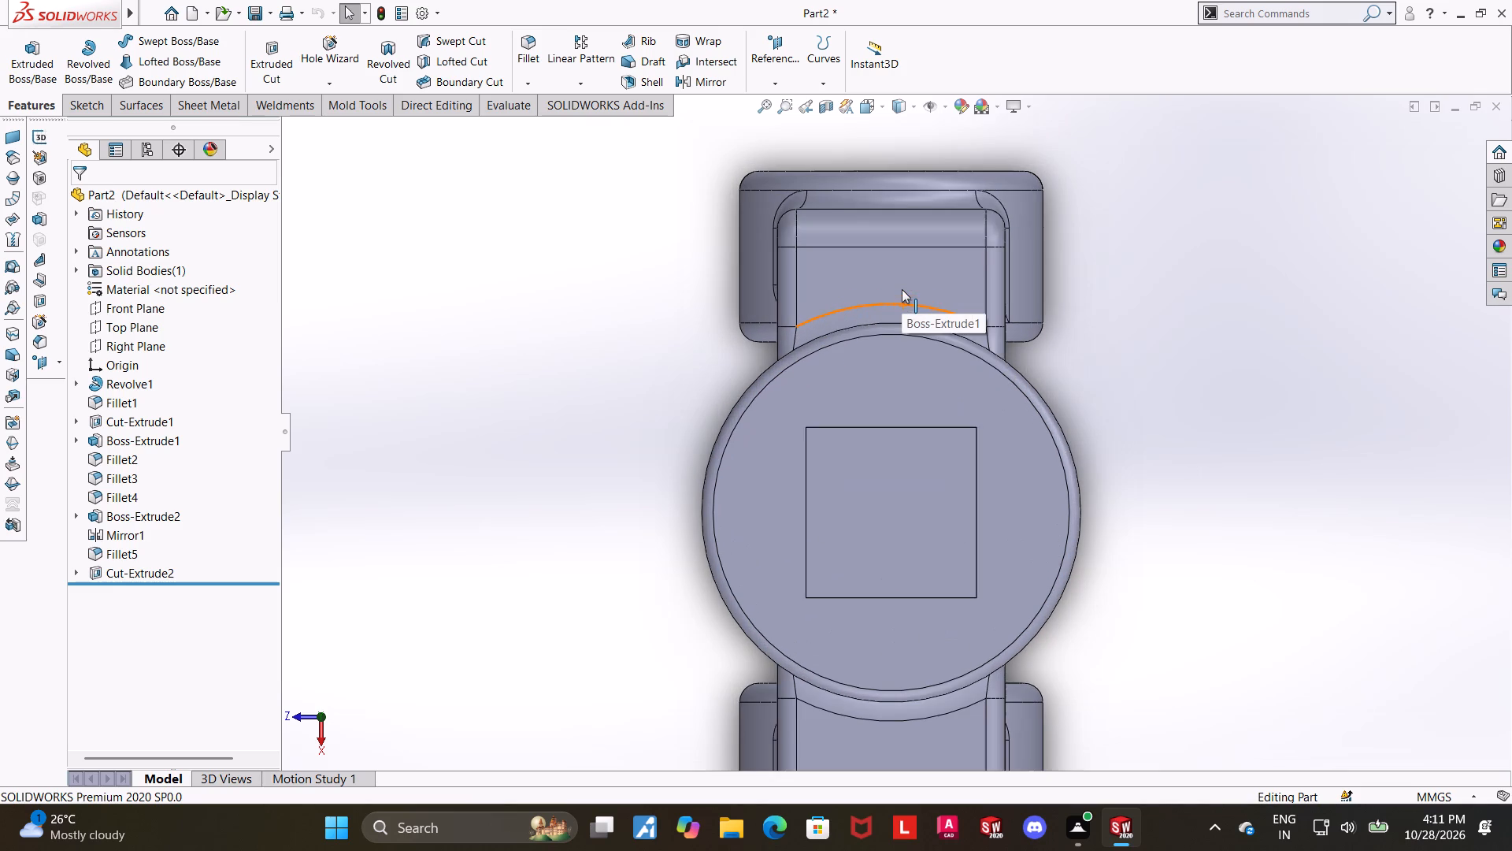
{"action": "scroll", "coordinate": [1011, 460], "scroll_direction": "up", "scroll_amount": 1}
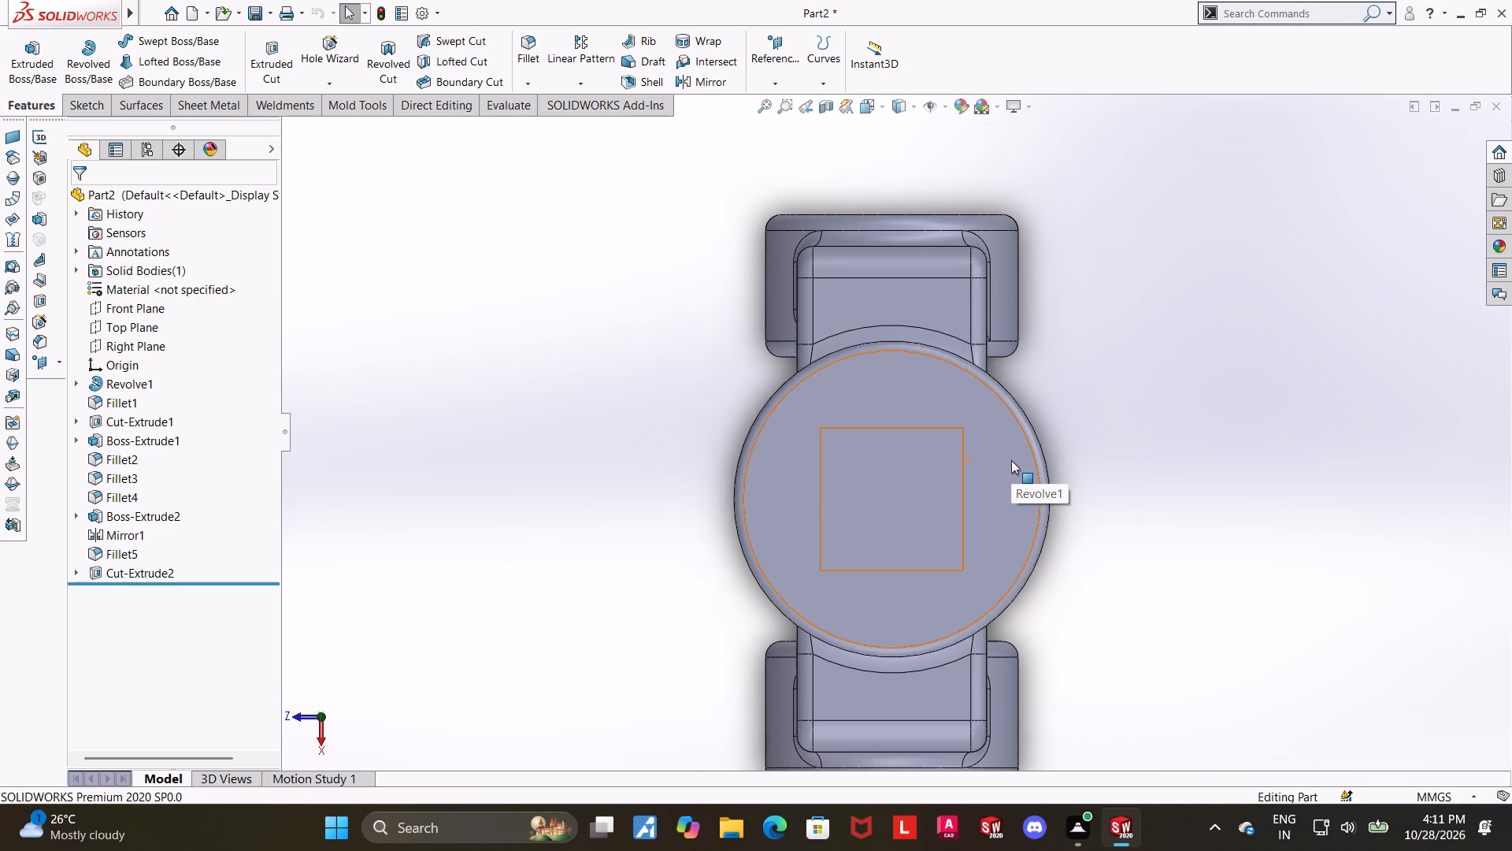
{"action": "scroll", "coordinate": [1011, 460], "scroll_direction": "down", "scroll_amount": 1}
{"action": "scroll", "coordinate": [1011, 460], "scroll_direction": "up", "scroll_amount": 2}
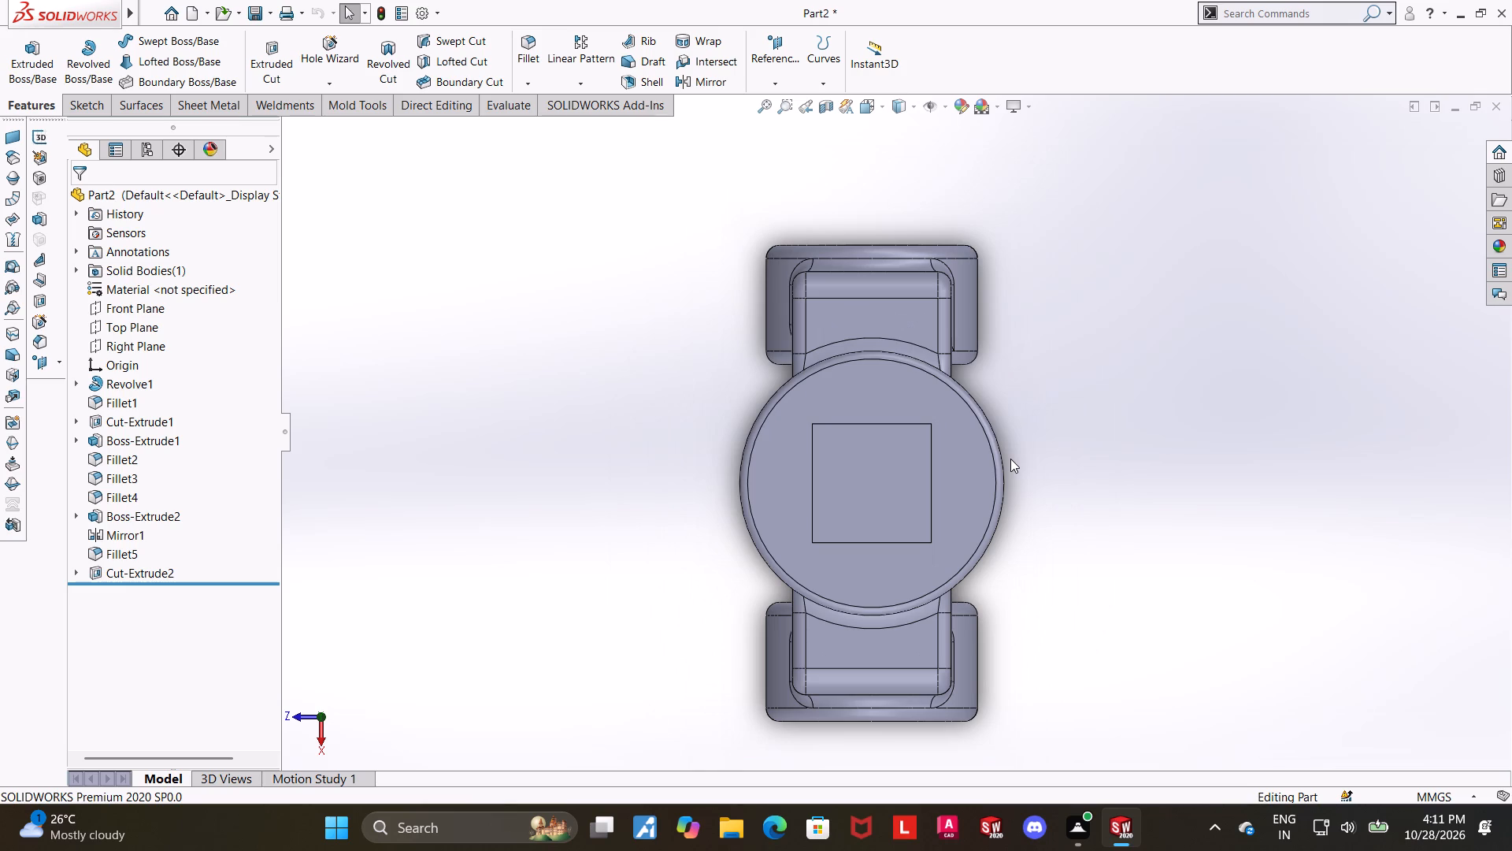
{"action": "scroll", "coordinate": [949, 515], "scroll_direction": "up", "scroll_amount": 1}
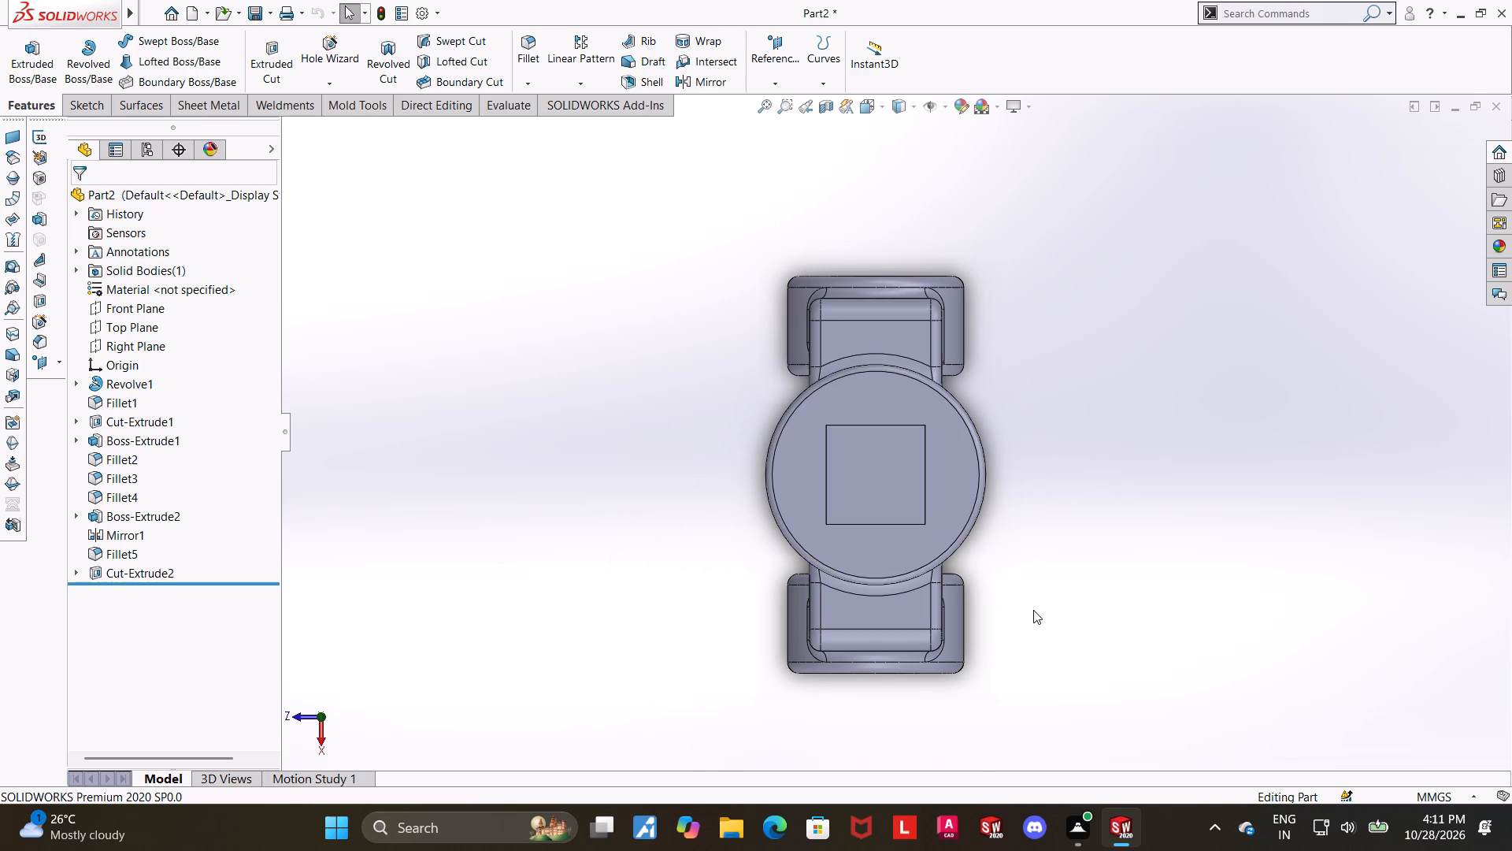
{"action": "middle_click_drag", "start_coordinate": [1032, 606], "coordinate": [1237, 425]}
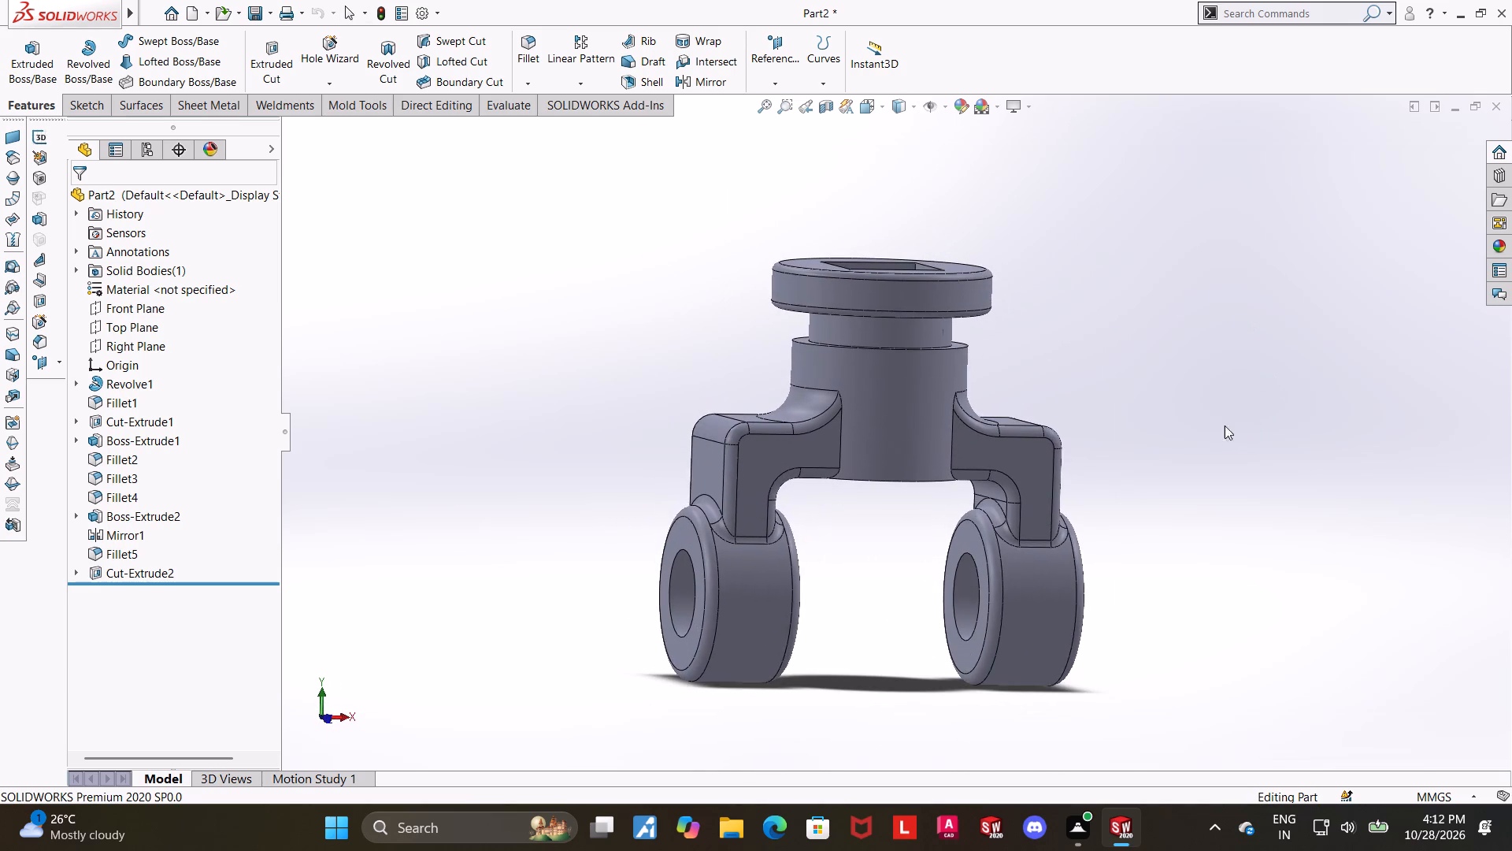
Edit the bridge extrusion's sketch, set its overall width to 150 mm, and exit the sketch to rebuild the part.
{"action": "left_click", "coordinate": [83, 434]}
{"action": "left_click", "coordinate": [120, 455]}
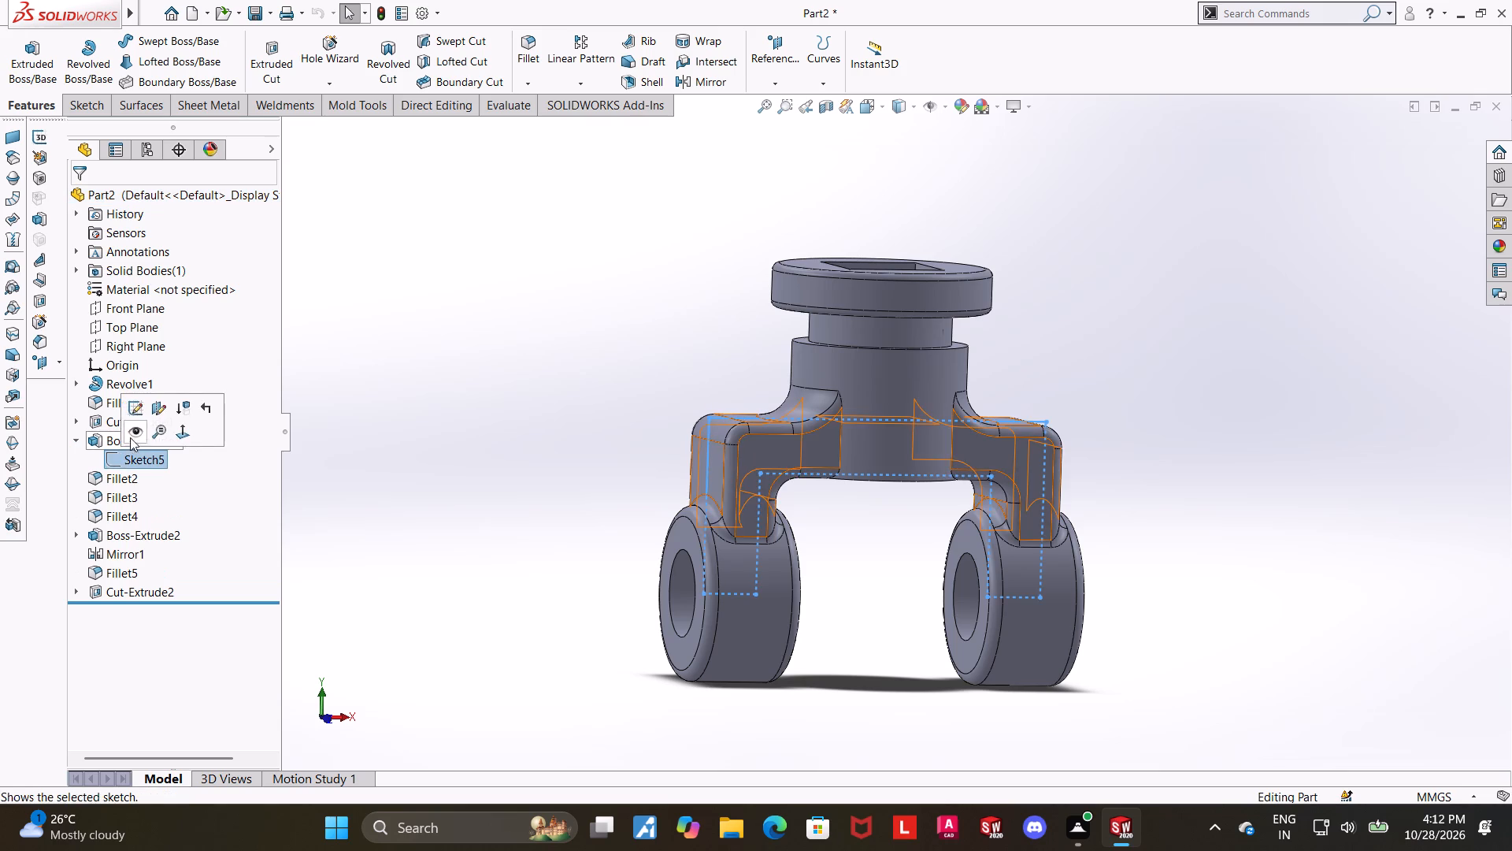
{"action": "left_click", "coordinate": [135, 416]}
{"action": "left_click", "coordinate": [139, 459]}
{"action": "left_click", "coordinate": [183, 438]}
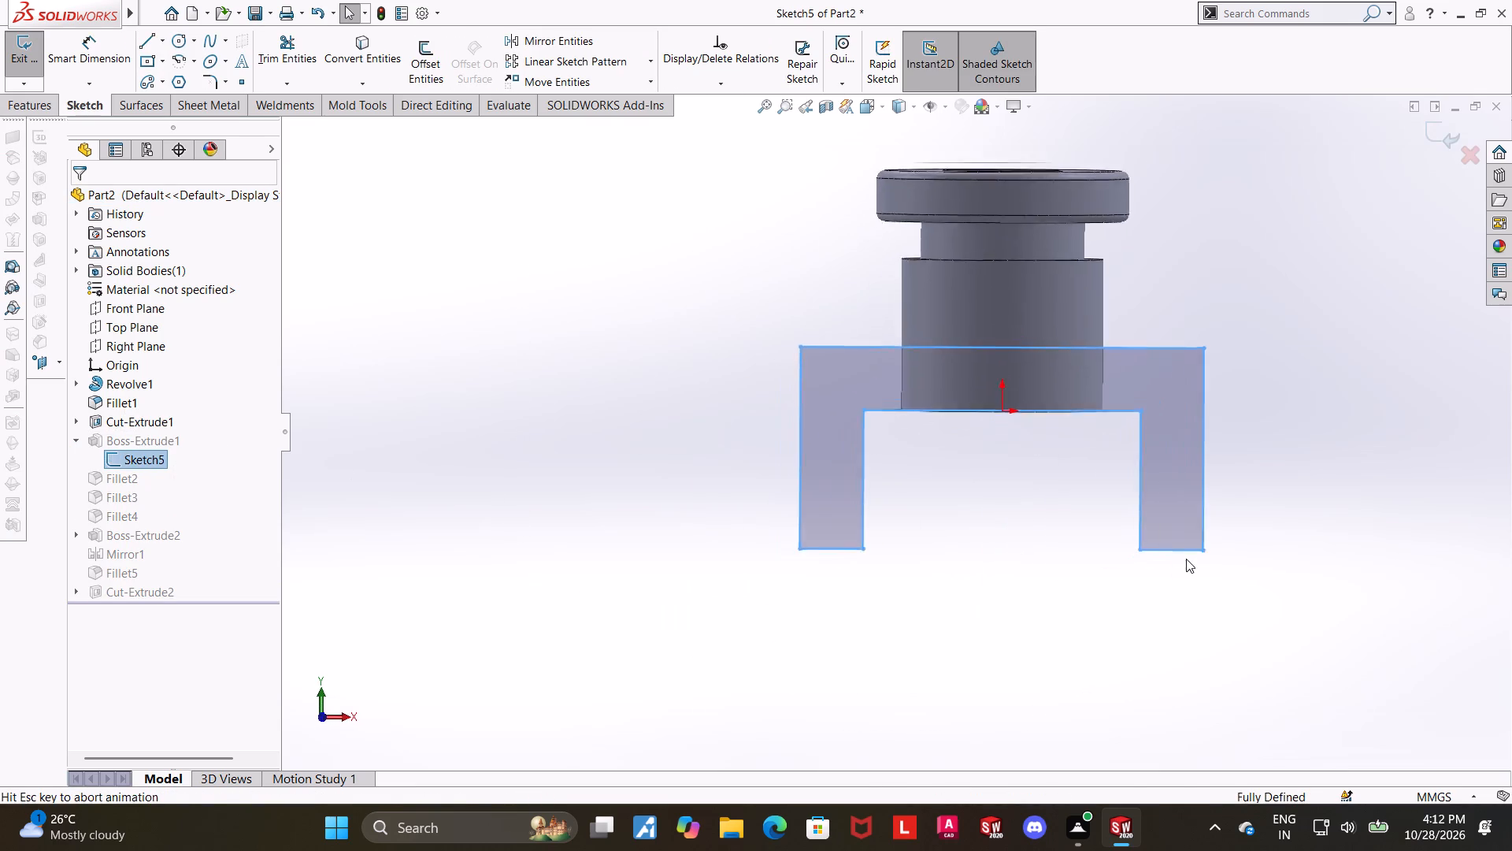
{"action": "scroll", "coordinate": [1186, 657], "scroll_direction": "up", "scroll_amount": 1}
{"action": "left_click", "coordinate": [1309, 658]}
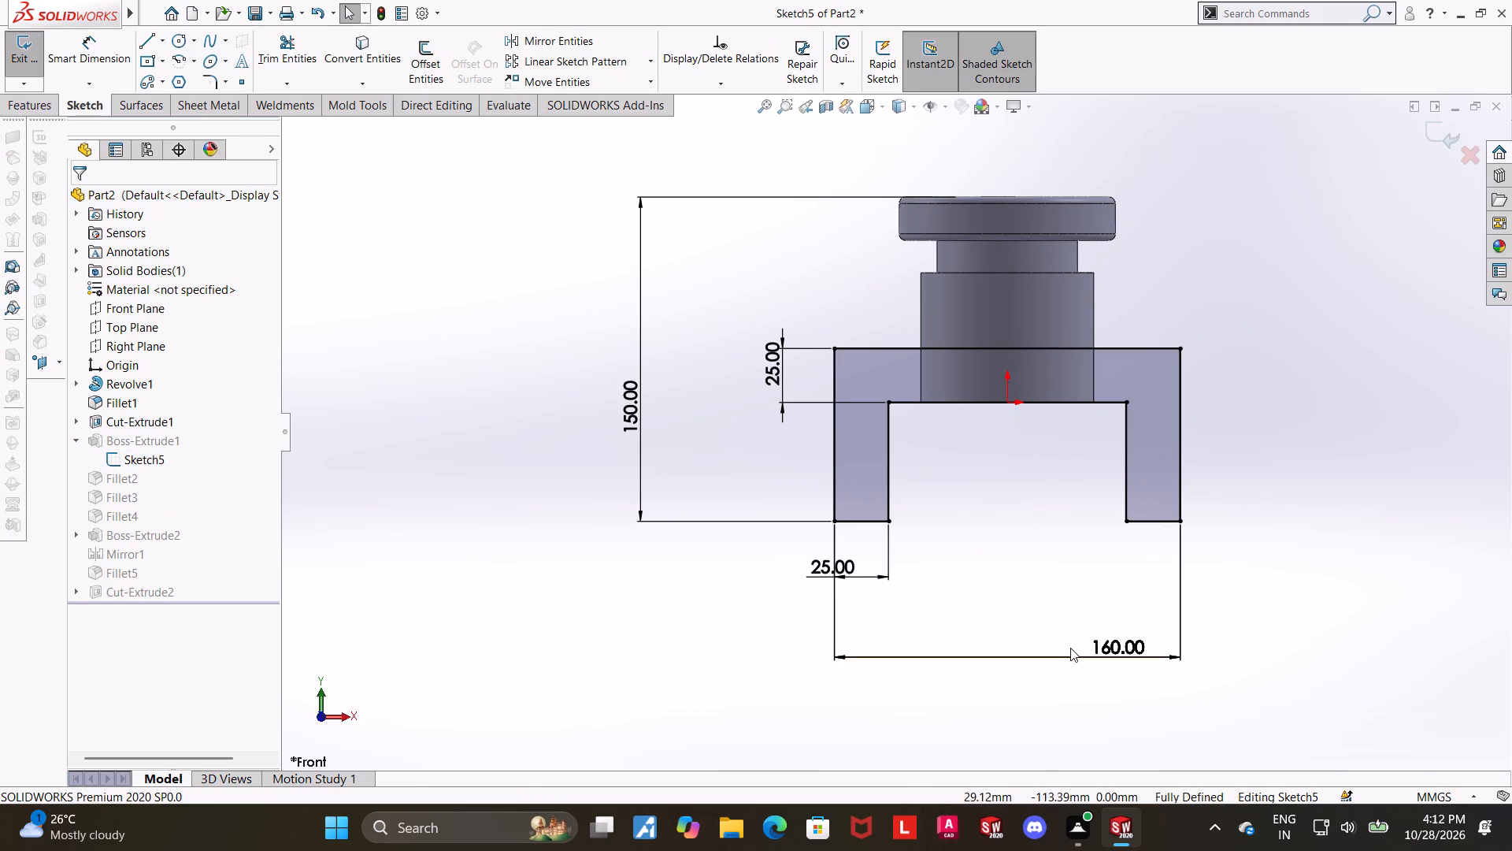
{"action": "double_click", "coordinate": [1099, 649]}
{"action": "type", "text": "150"}
{"action": "key", "text": "Return"}
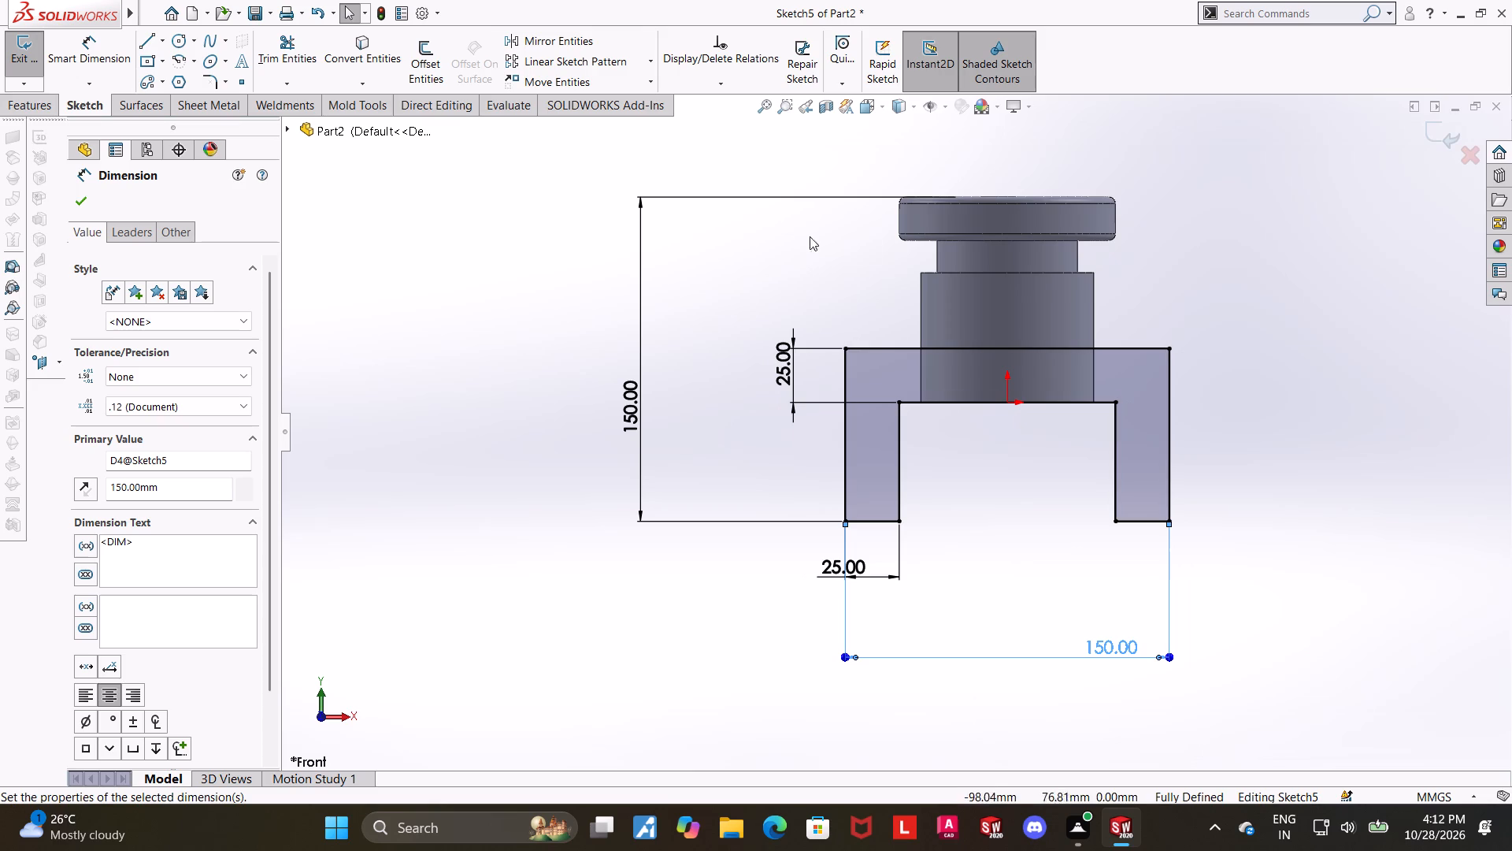
{"action": "left_click", "coordinate": [1373, 450]}
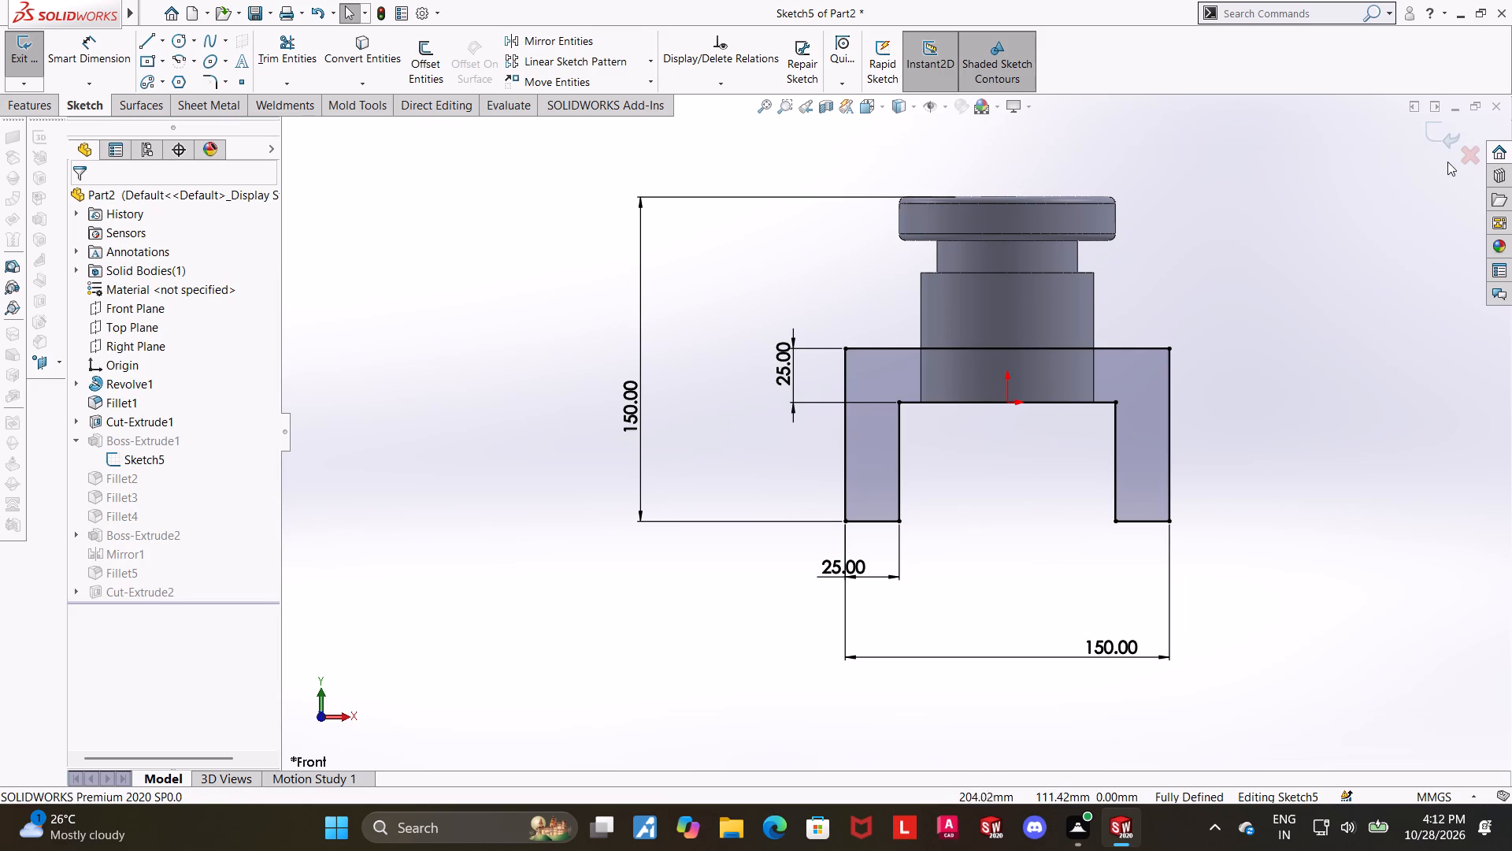
{"action": "left_click", "coordinate": [1443, 140]}
Examine the narrowed bridge with its bored bosses and review the settings of the bridge's Boss-Extrude1 feature.
{"action": "middle_click_drag", "start_coordinate": [1251, 393], "coordinate": [1334, 556]}
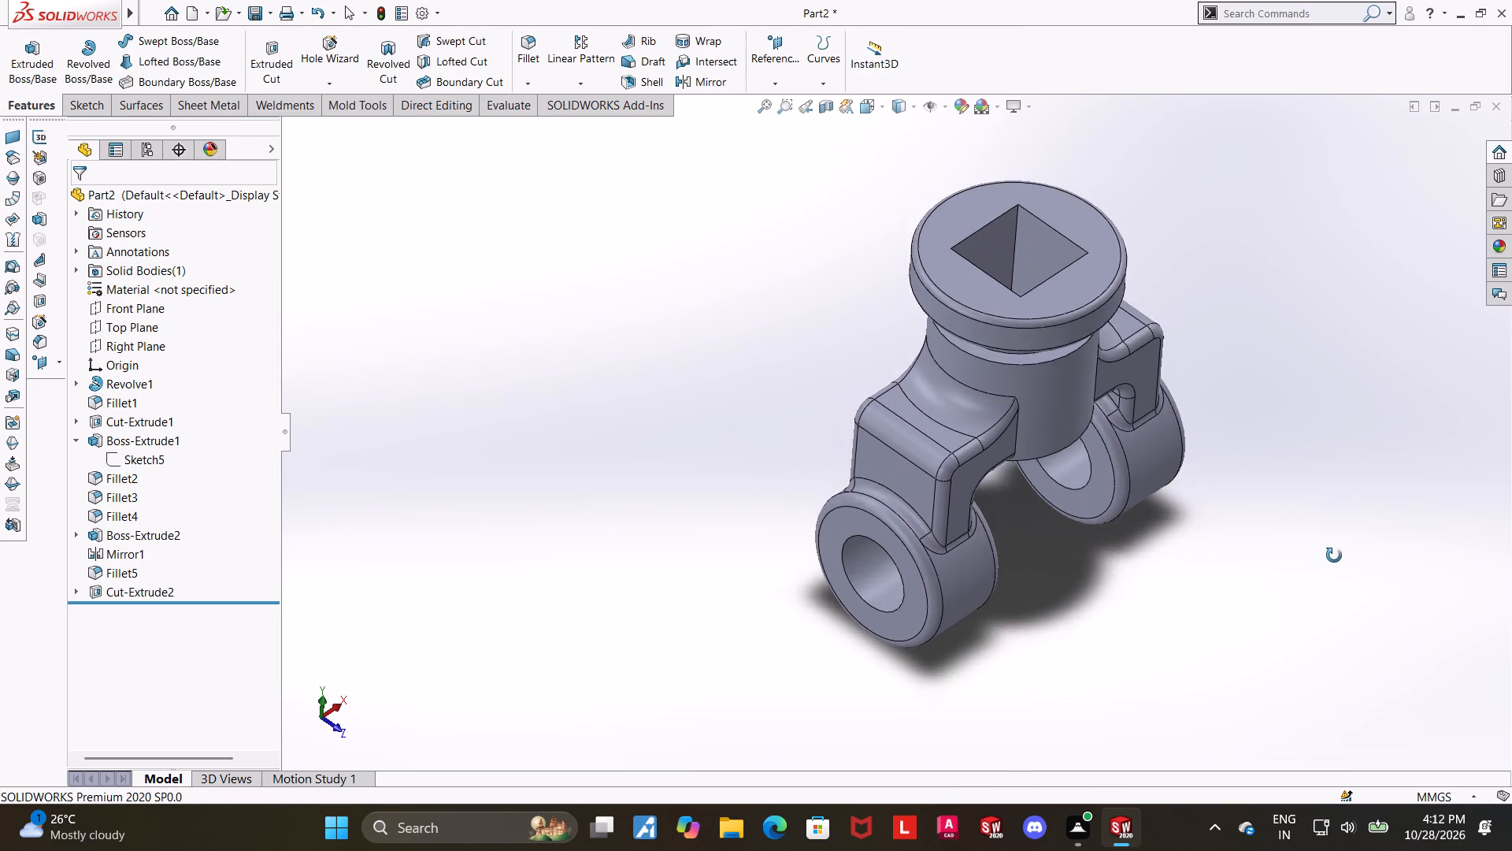
{"action": "middle_click_drag", "start_coordinate": [1334, 556], "coordinate": [1325, 497]}
{"action": "scroll", "coordinate": [1062, 480], "scroll_direction": "down", "scroll_amount": 1}
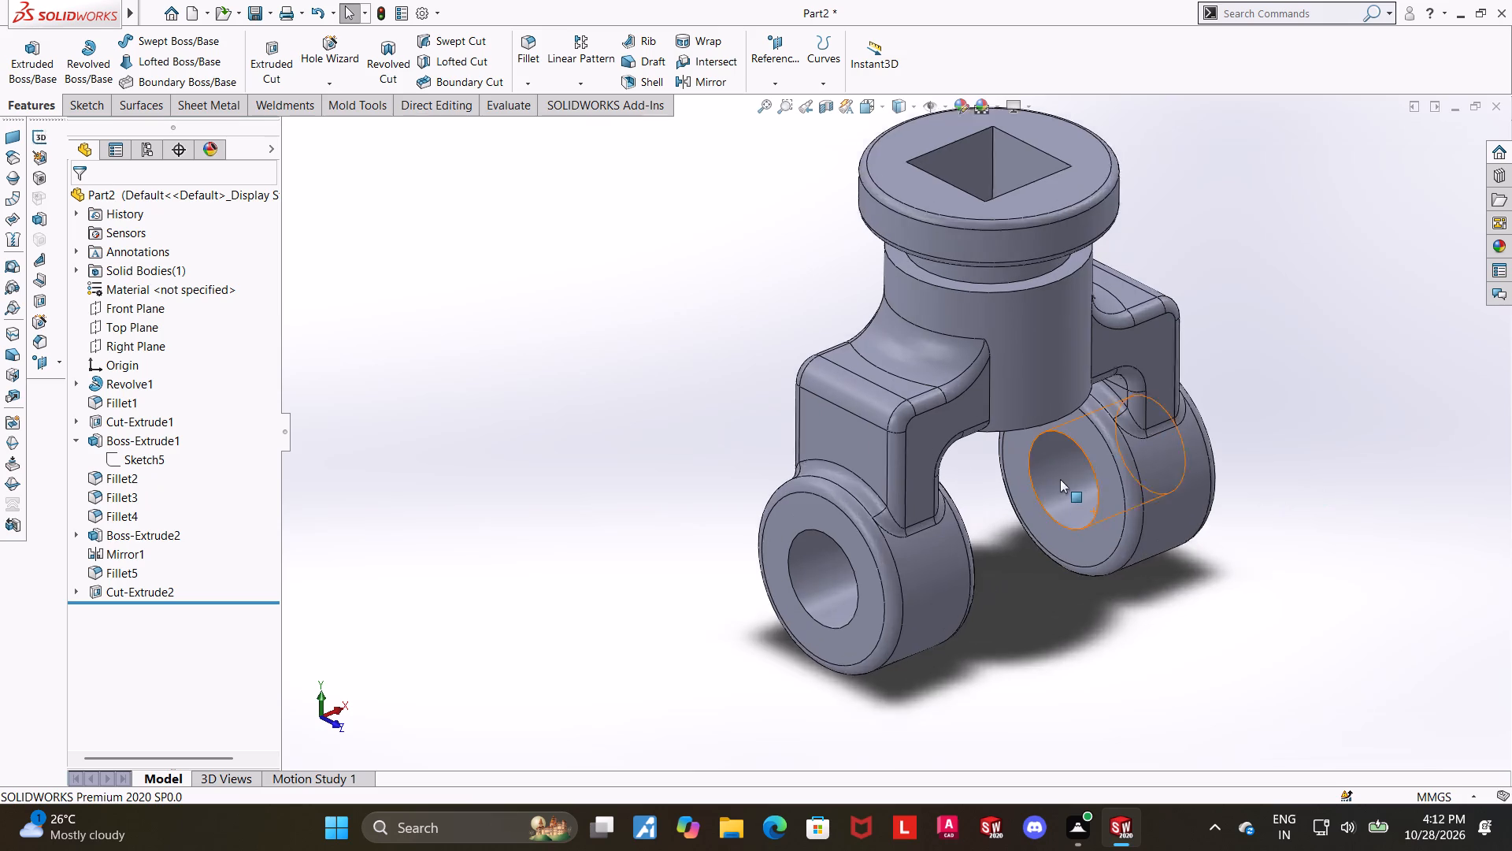
{"action": "scroll", "coordinate": [1060, 479], "scroll_direction": "down", "scroll_amount": 2}
{"action": "scroll", "coordinate": [851, 354], "scroll_direction": "down", "scroll_amount": 2}
{"action": "scroll", "coordinate": [891, 439], "scroll_direction": "up", "scroll_amount": 5}
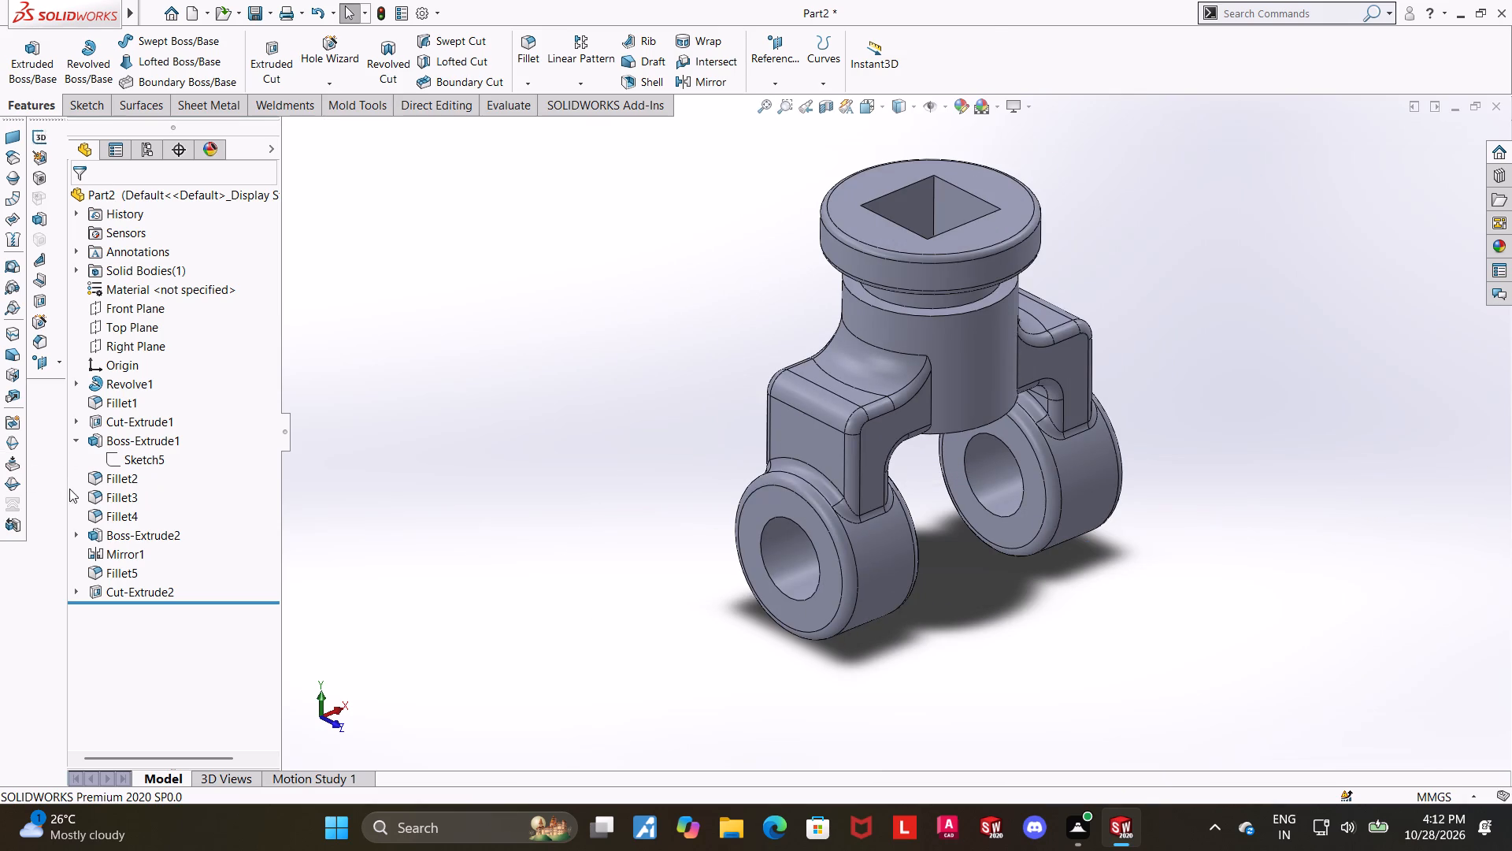
{"action": "left_click", "coordinate": [105, 436]}
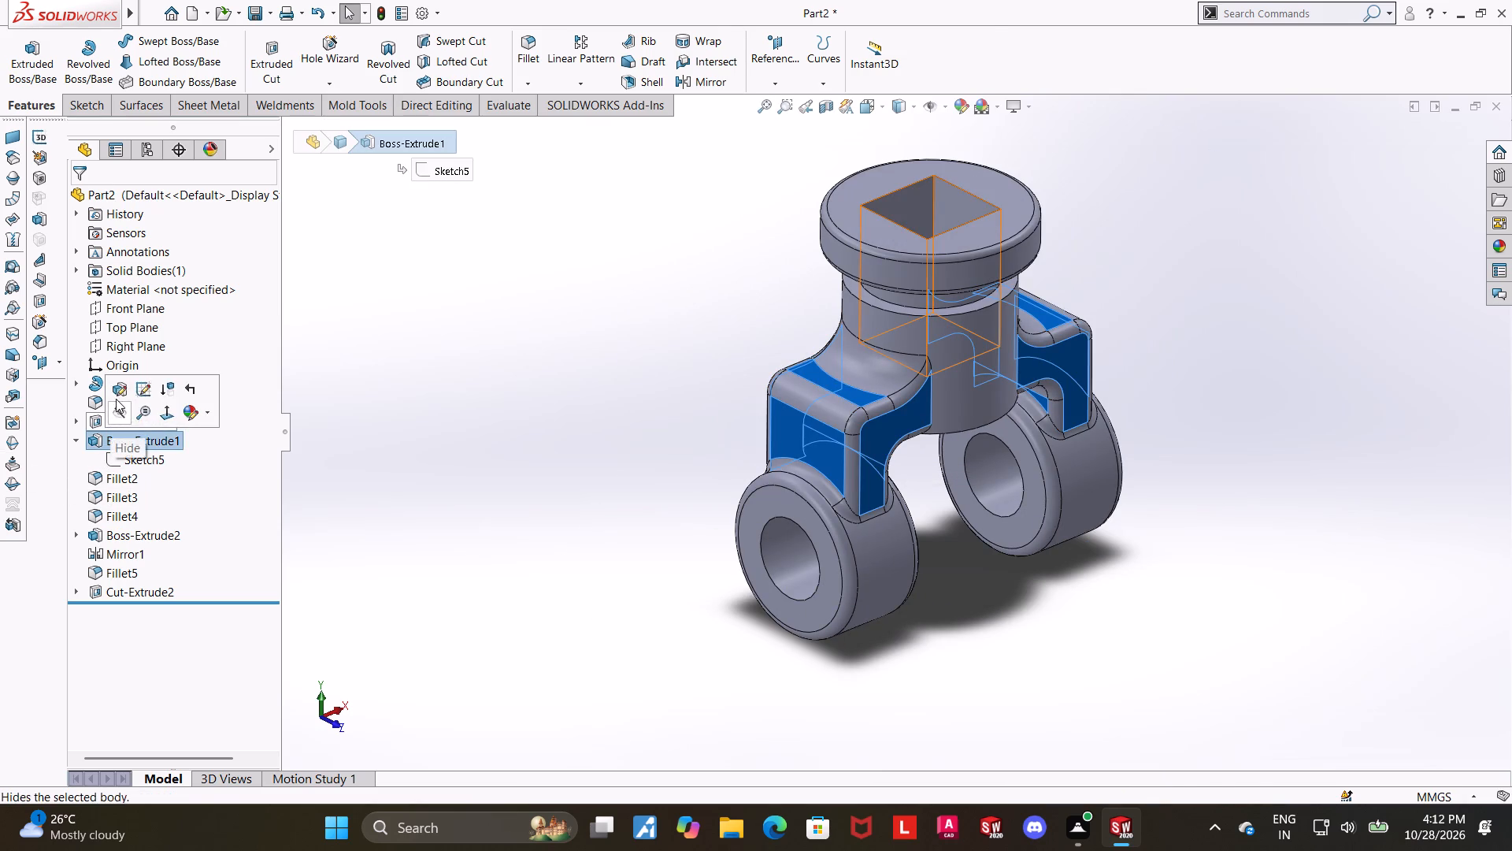
{"action": "left_click", "coordinate": [116, 399]}
{"action": "left_click", "coordinate": [79, 193]}
{"action": "left_click", "coordinate": [558, 440]}
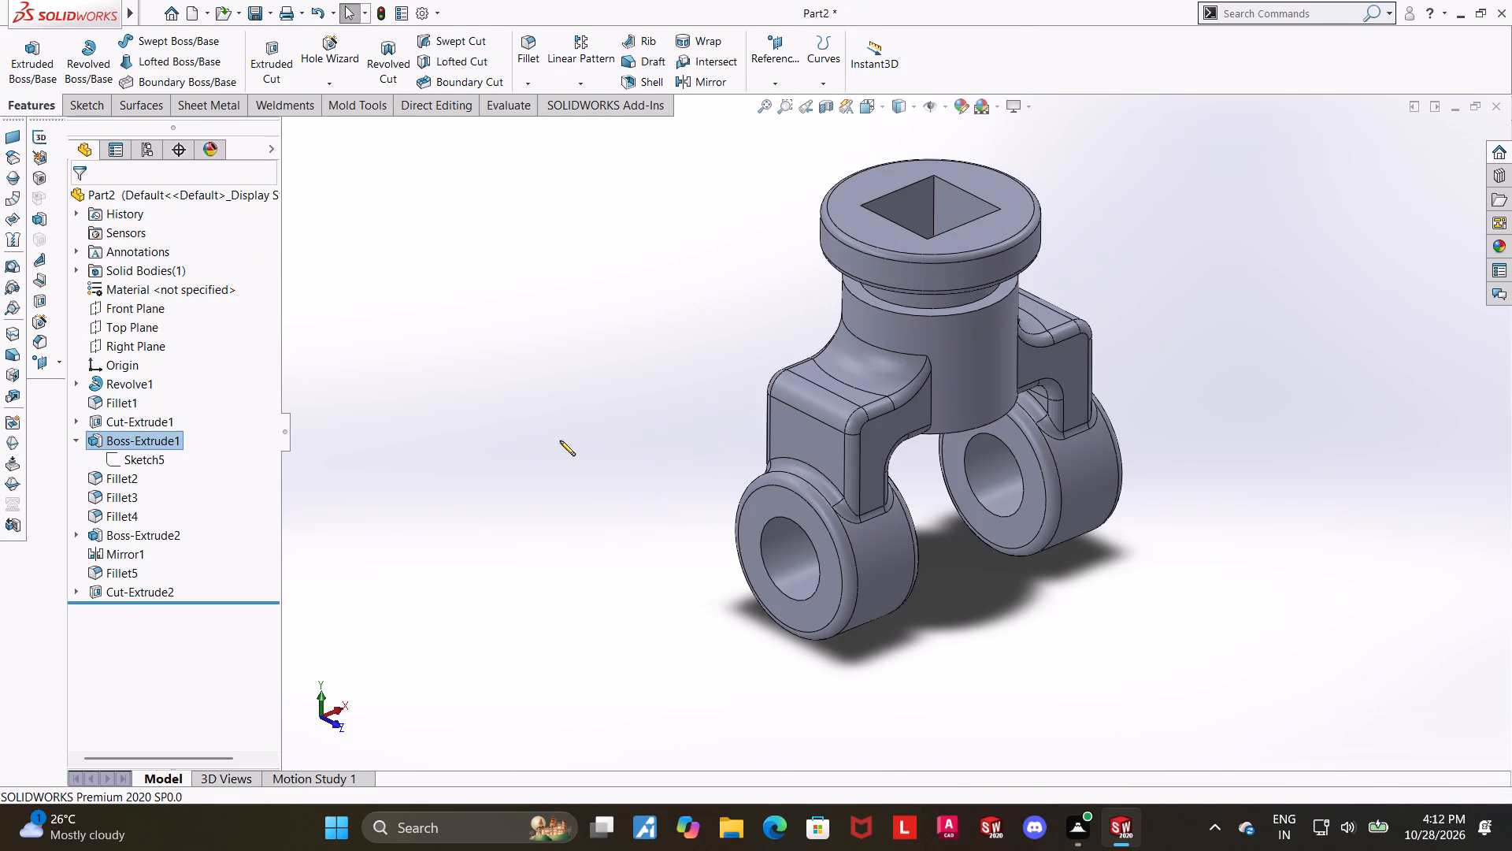
{"action": "scroll", "coordinate": [1000, 466], "scroll_direction": "down", "scroll_amount": 3}
{"action": "scroll", "coordinate": [921, 518], "scroll_direction": "up", "scroll_amount": 2}
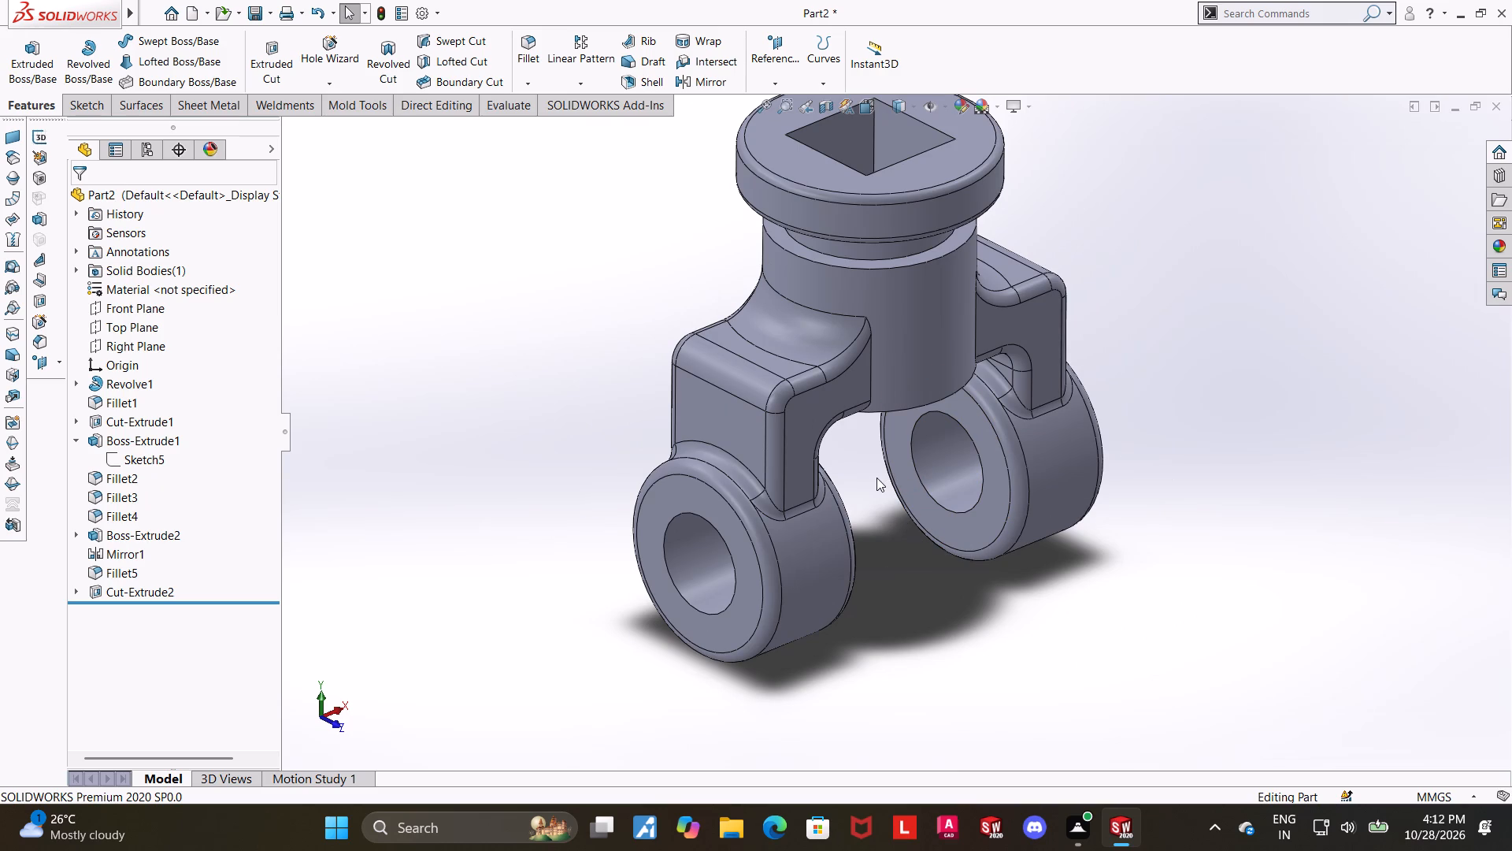
{"action": "scroll", "coordinate": [875, 478], "scroll_direction": "up", "scroll_amount": 1}
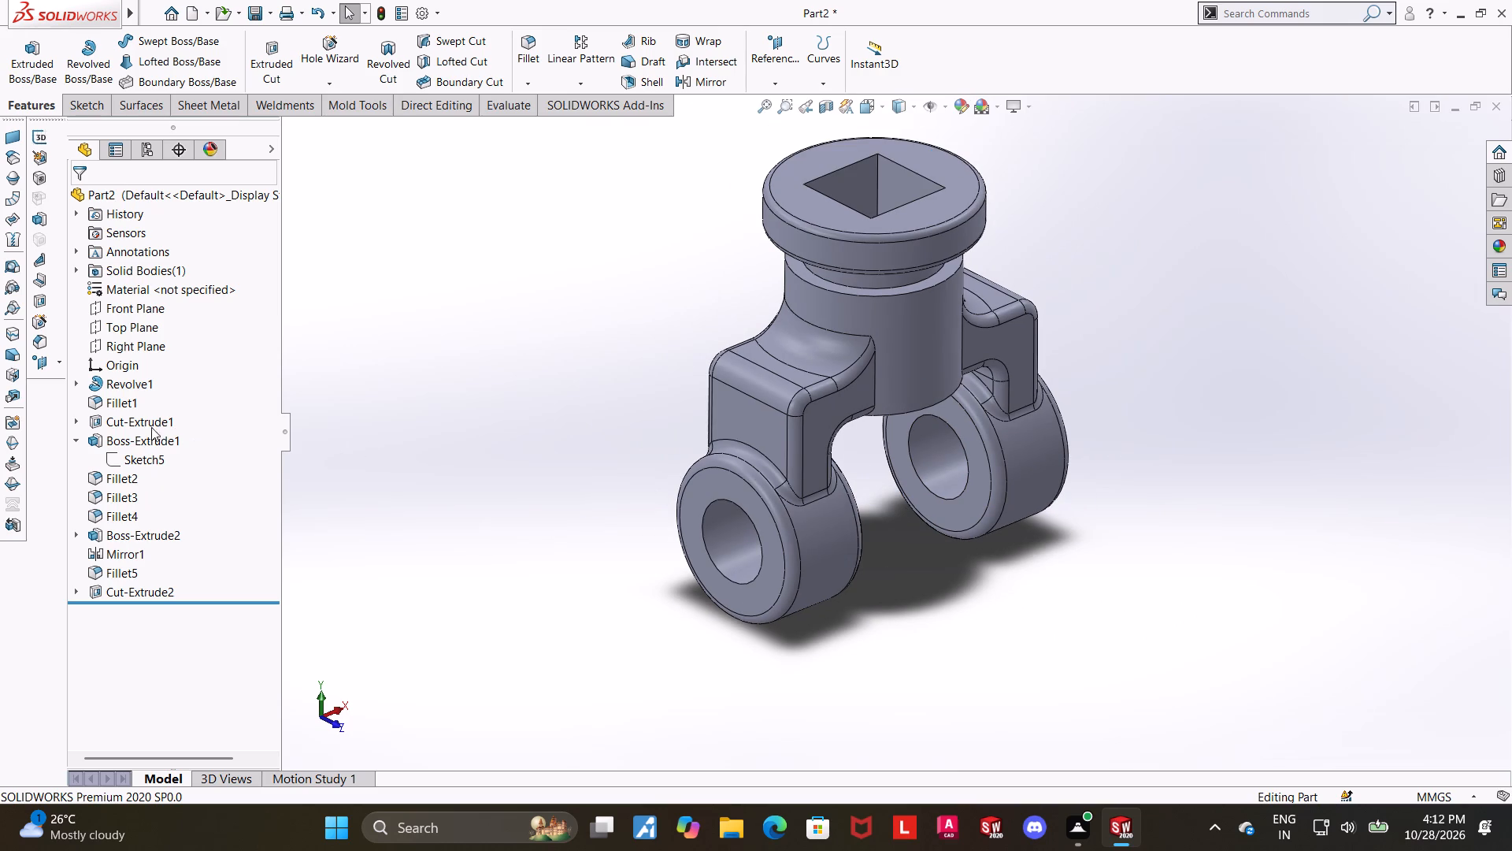
Open the bridge extrusion's Sketch5 face-on, examine its profile and dimensions, and exit the sketch without edits.
{"action": "left_click", "coordinate": [115, 454]}
{"action": "left_click", "coordinate": [136, 415]}
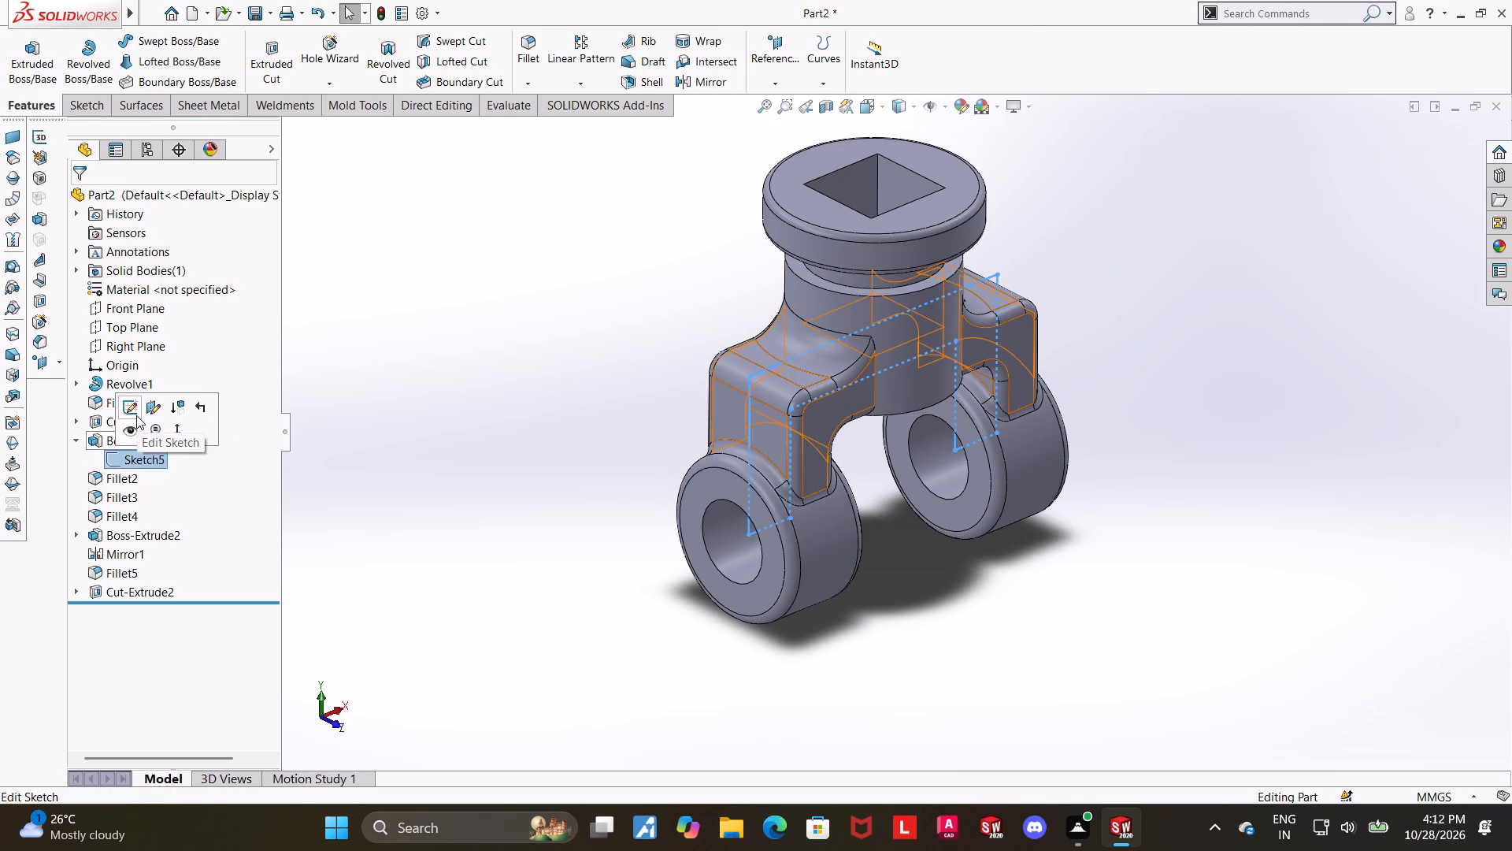
{"action": "left_click", "coordinate": [136, 453]}
{"action": "left_click", "coordinate": [171, 432]}
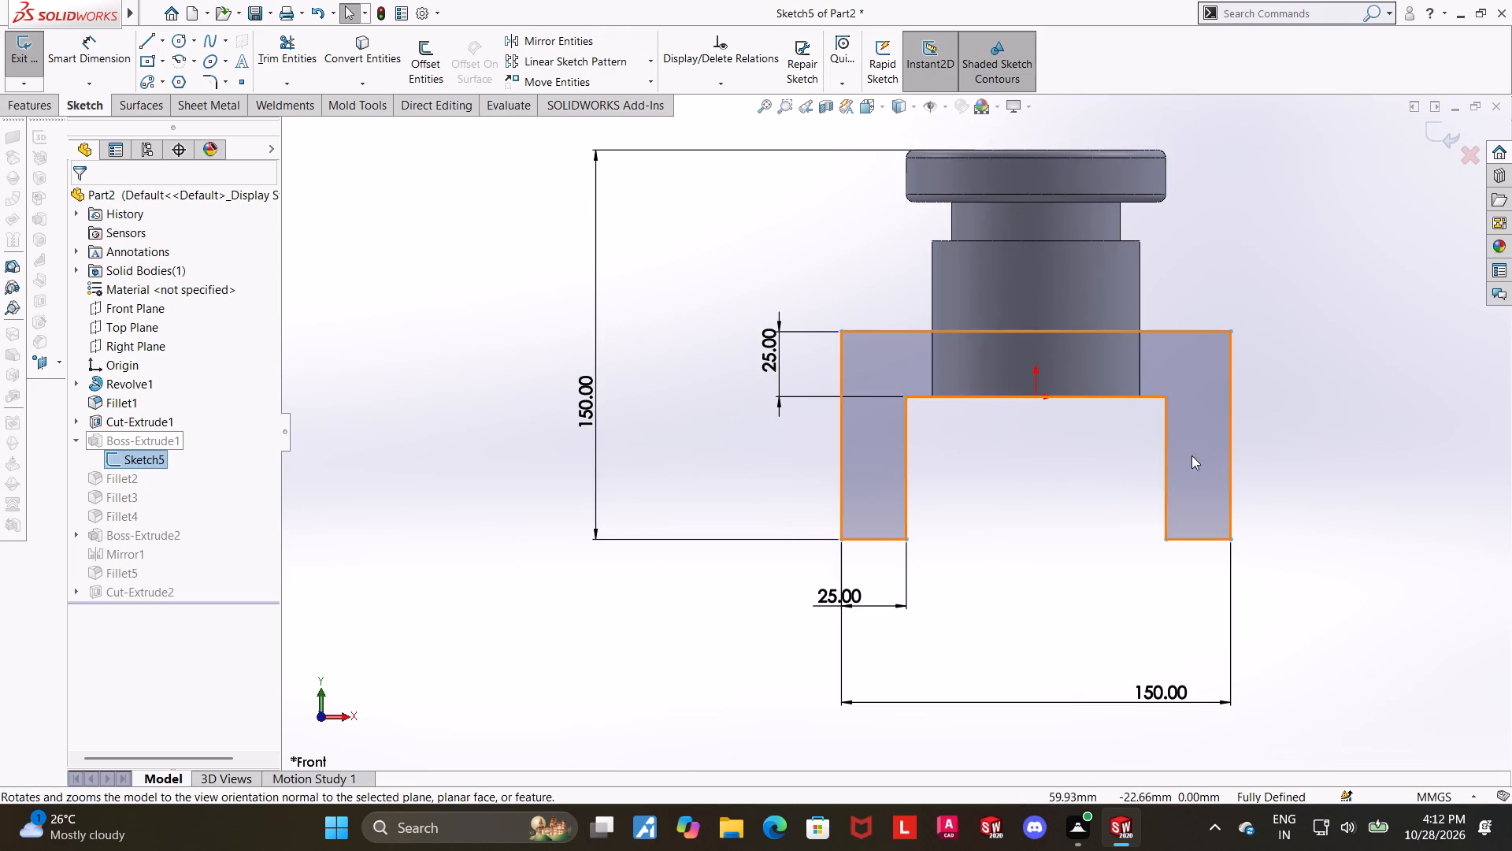
{"action": "scroll", "coordinate": [1317, 389], "scroll_direction": "down", "scroll_amount": 1}
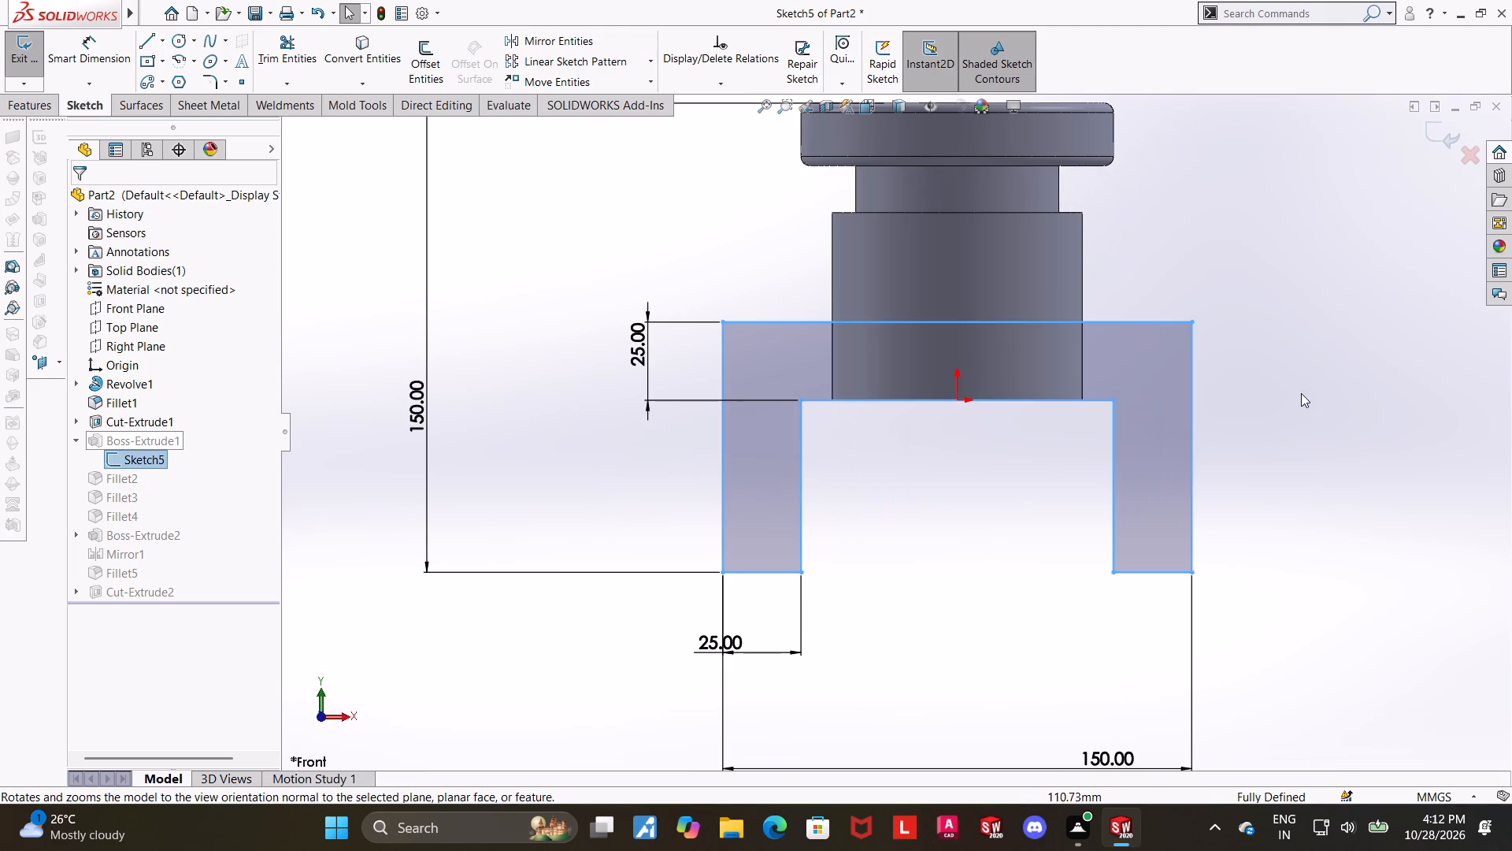
{"action": "scroll", "coordinate": [946, 448], "scroll_direction": "up", "scroll_amount": 1}
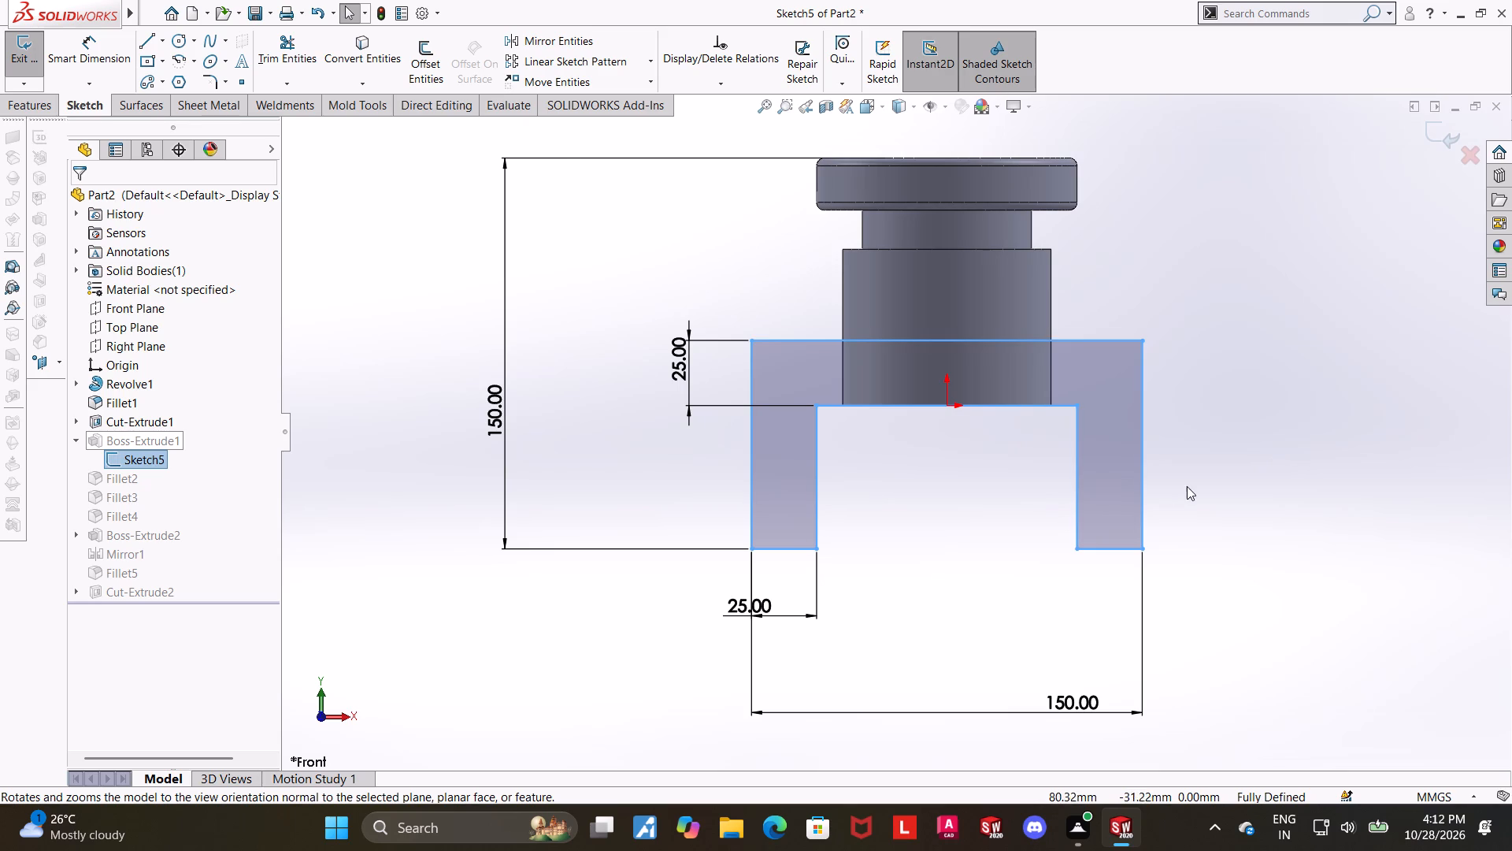
{"action": "scroll", "coordinate": [1100, 487], "scroll_direction": "up", "scroll_amount": 1}
{"action": "scroll", "coordinate": [1169, 445], "scroll_direction": "down", "scroll_amount": 1}
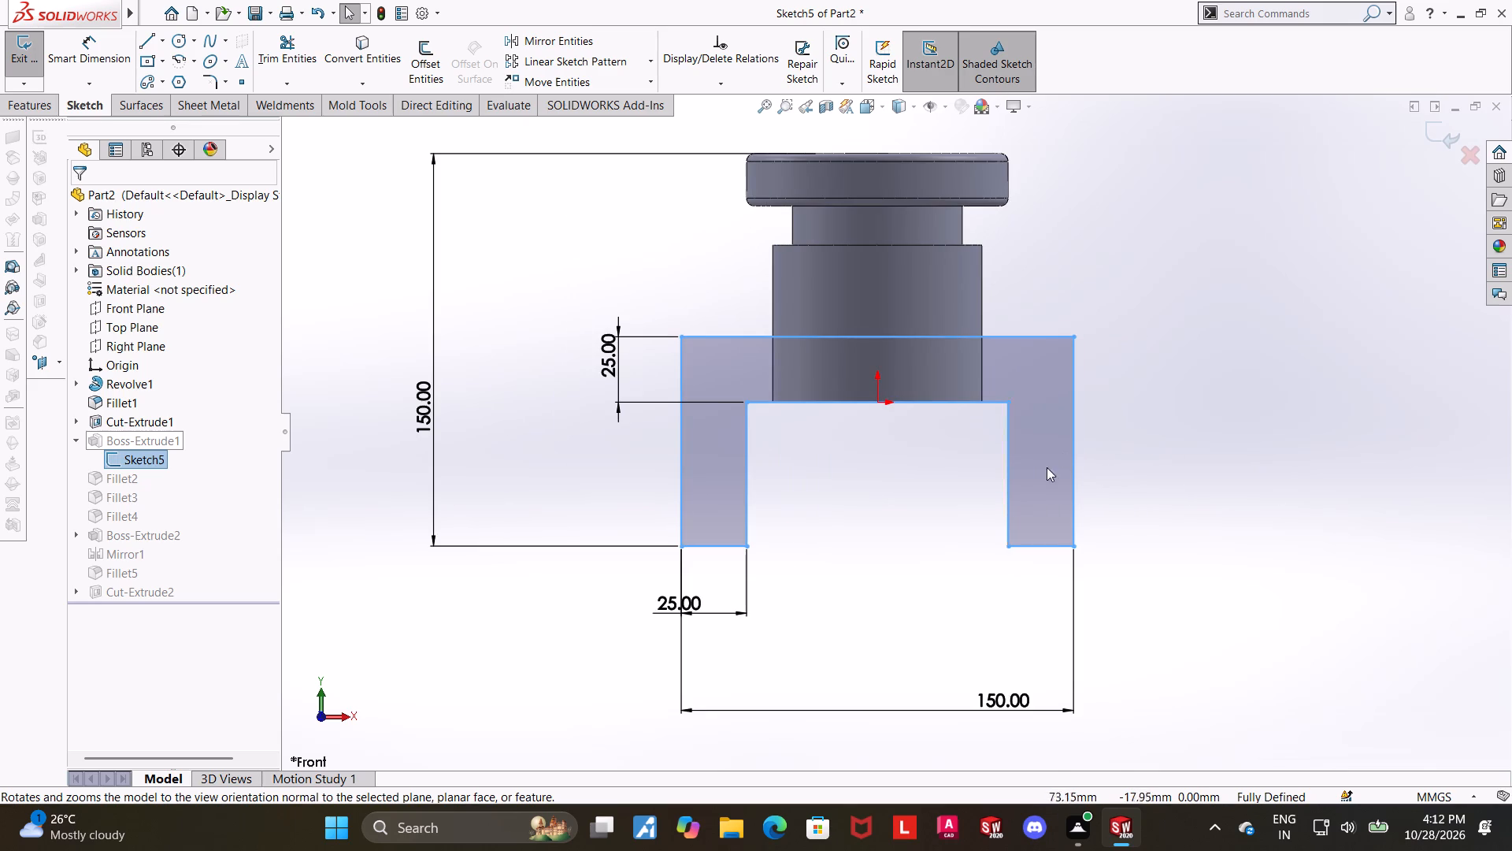
{"action": "left_click", "coordinate": [1215, 390]}
{"action": "scroll", "coordinate": [1101, 394], "scroll_direction": "down", "scroll_amount": 1}
{"action": "scroll", "coordinate": [1020, 392], "scroll_direction": "up", "scroll_amount": 3}
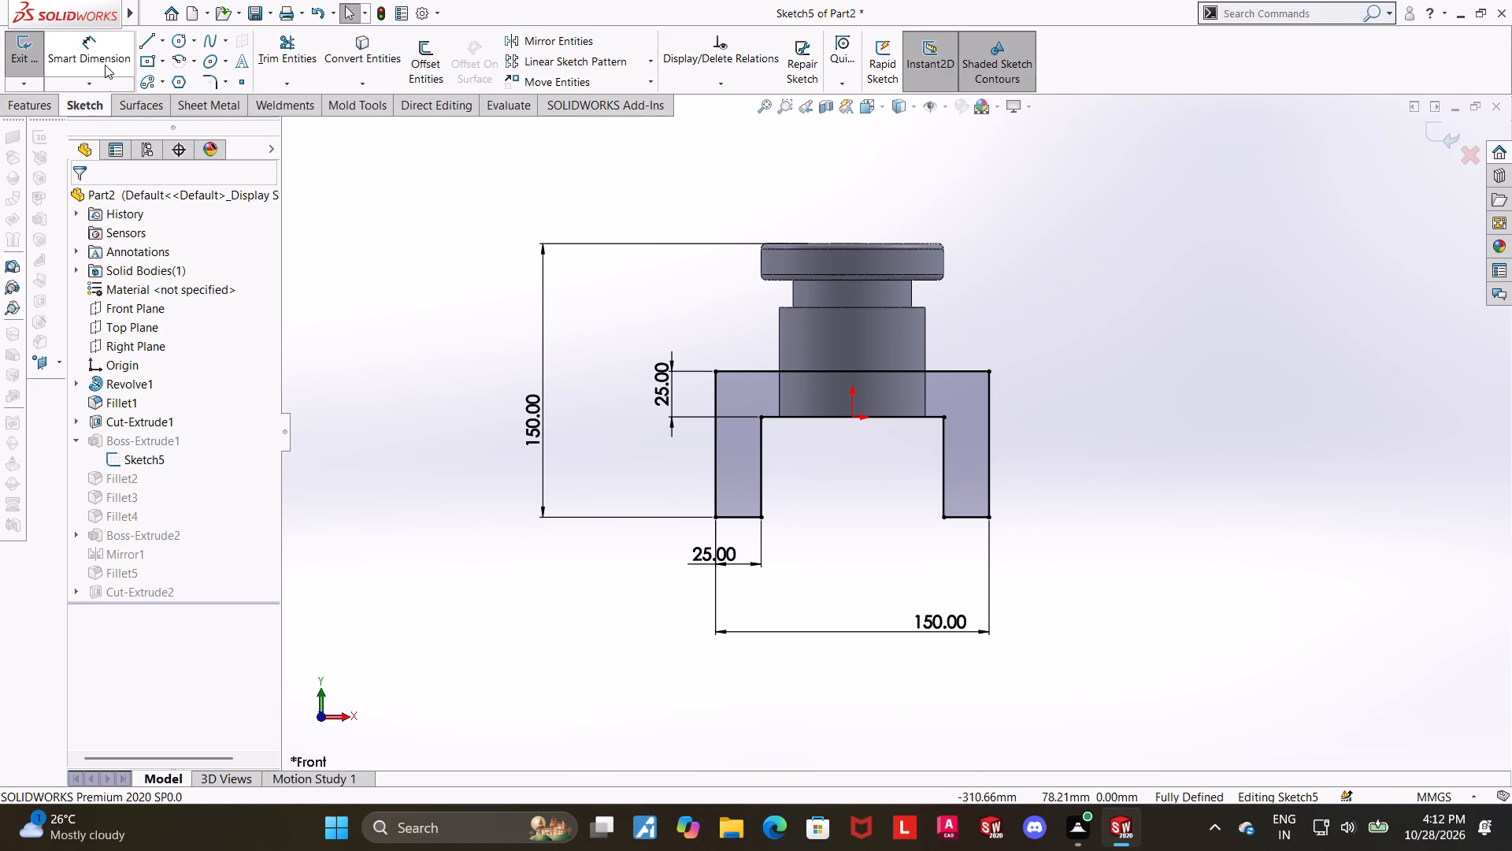
{"action": "left_click", "coordinate": [105, 65]}
{"action": "scroll", "coordinate": [1039, 354], "scroll_direction": "up", "scroll_amount": 1}
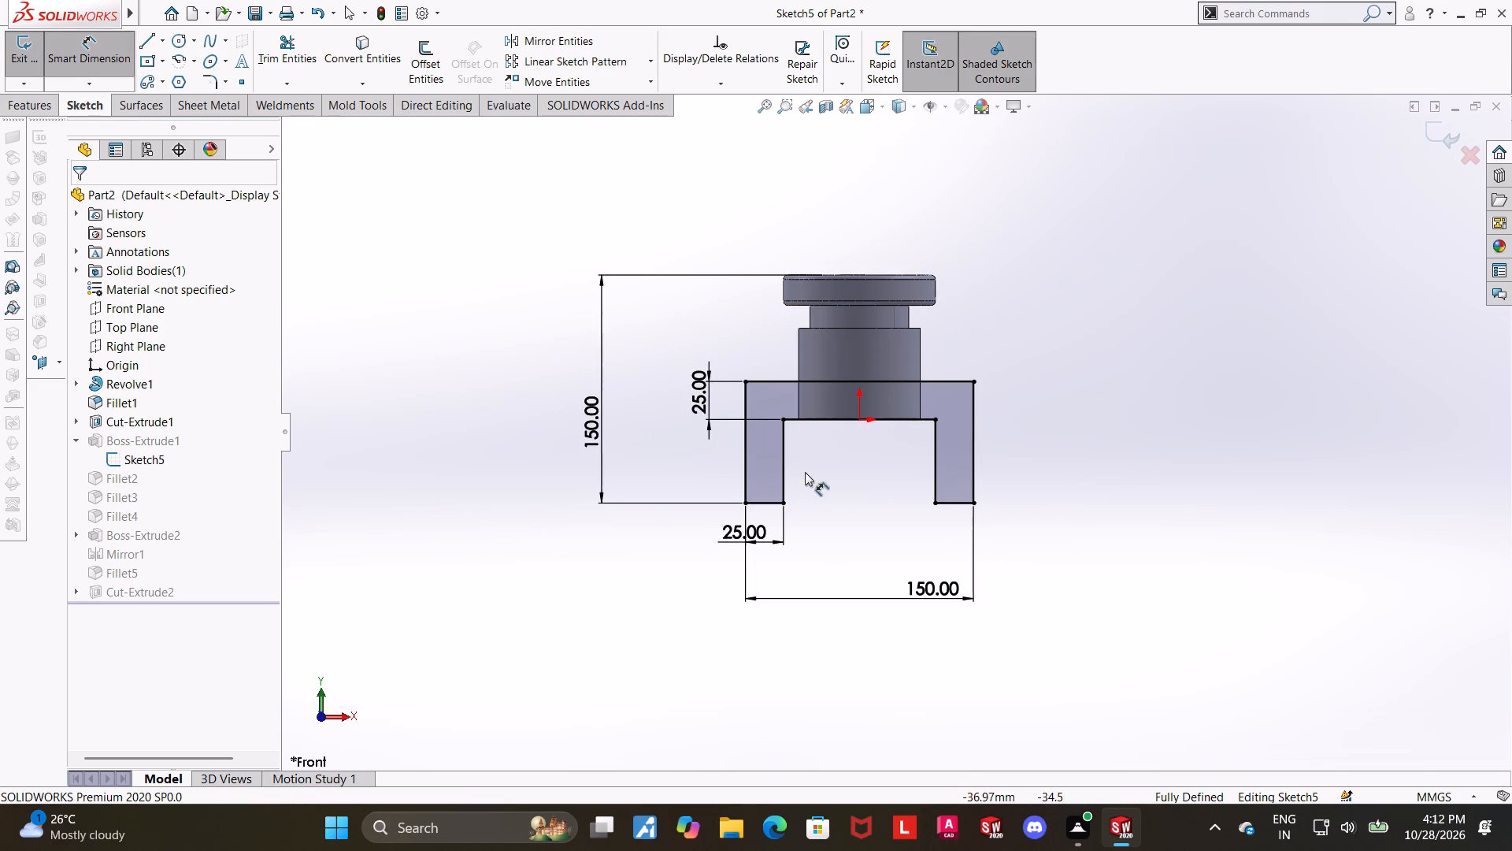
{"action": "scroll", "coordinate": [941, 478], "scroll_direction": "up", "scroll_amount": 1}
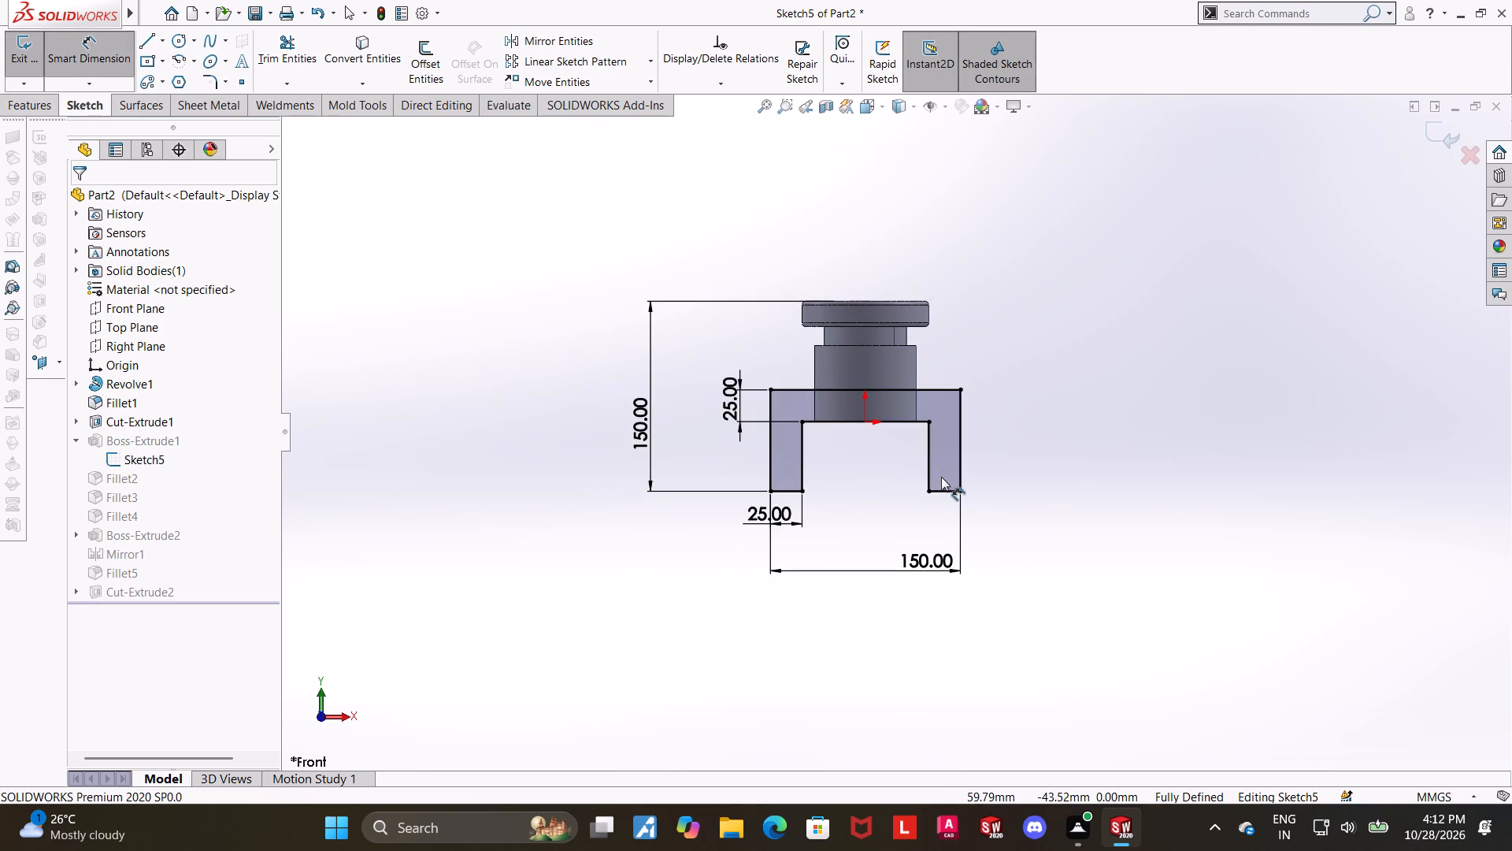
{"action": "scroll", "coordinate": [941, 476], "scroll_direction": "down", "scroll_amount": 3}
{"action": "scroll", "coordinate": [936, 476], "scroll_direction": "up", "scroll_amount": 2}
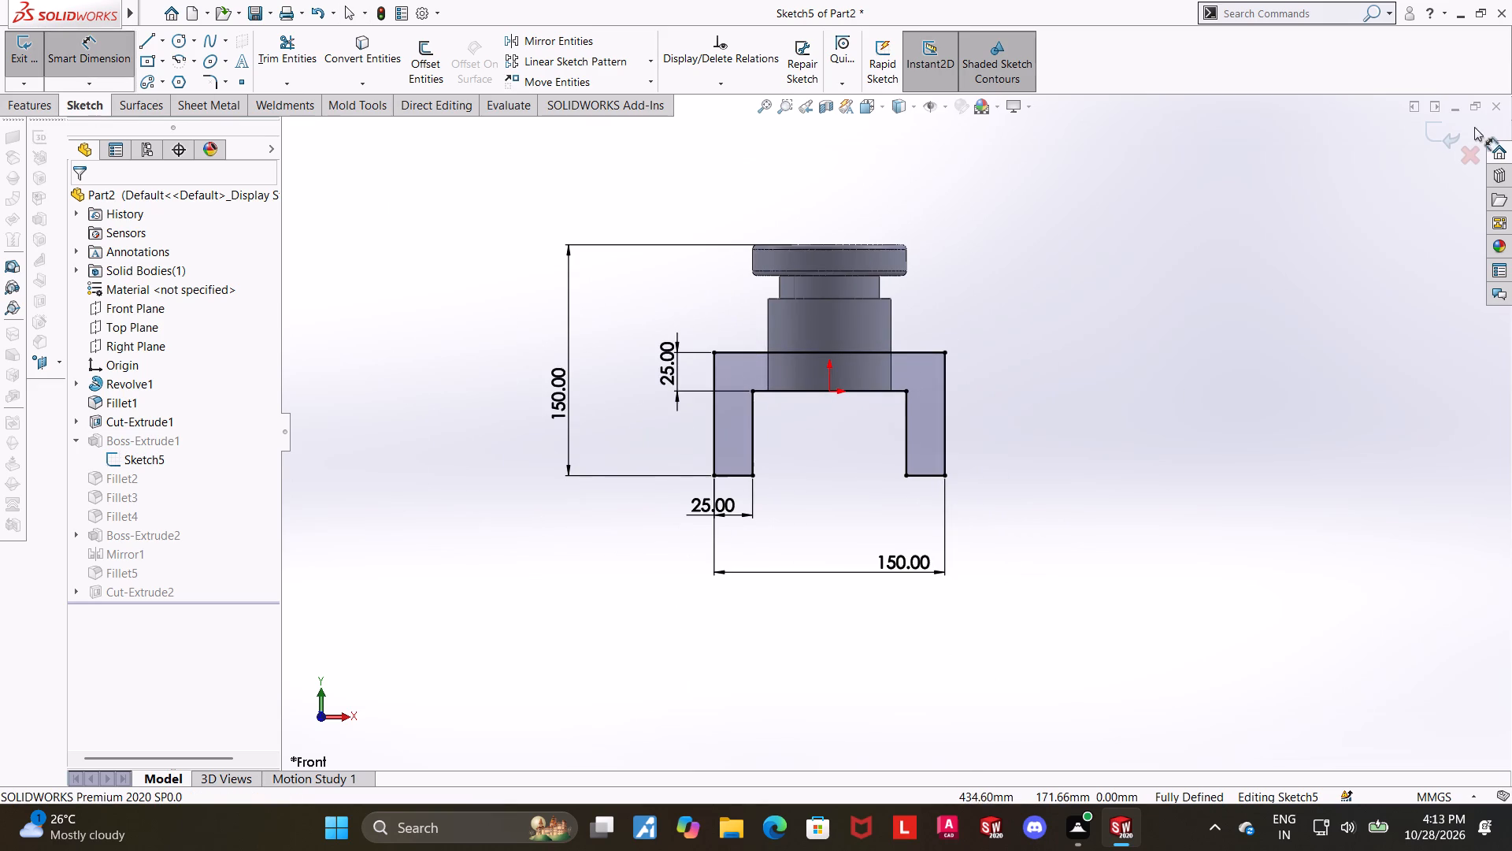
{"action": "left_click", "coordinate": [1451, 132]}
Examine the part from several angles, focusing on the filleted bridge shoulders and the bored bosses.
{"action": "scroll", "coordinate": [1160, 306], "scroll_direction": "up", "scroll_amount": 4}
{"action": "middle_click_drag", "start_coordinate": [982, 390], "coordinate": [1039, 437]}
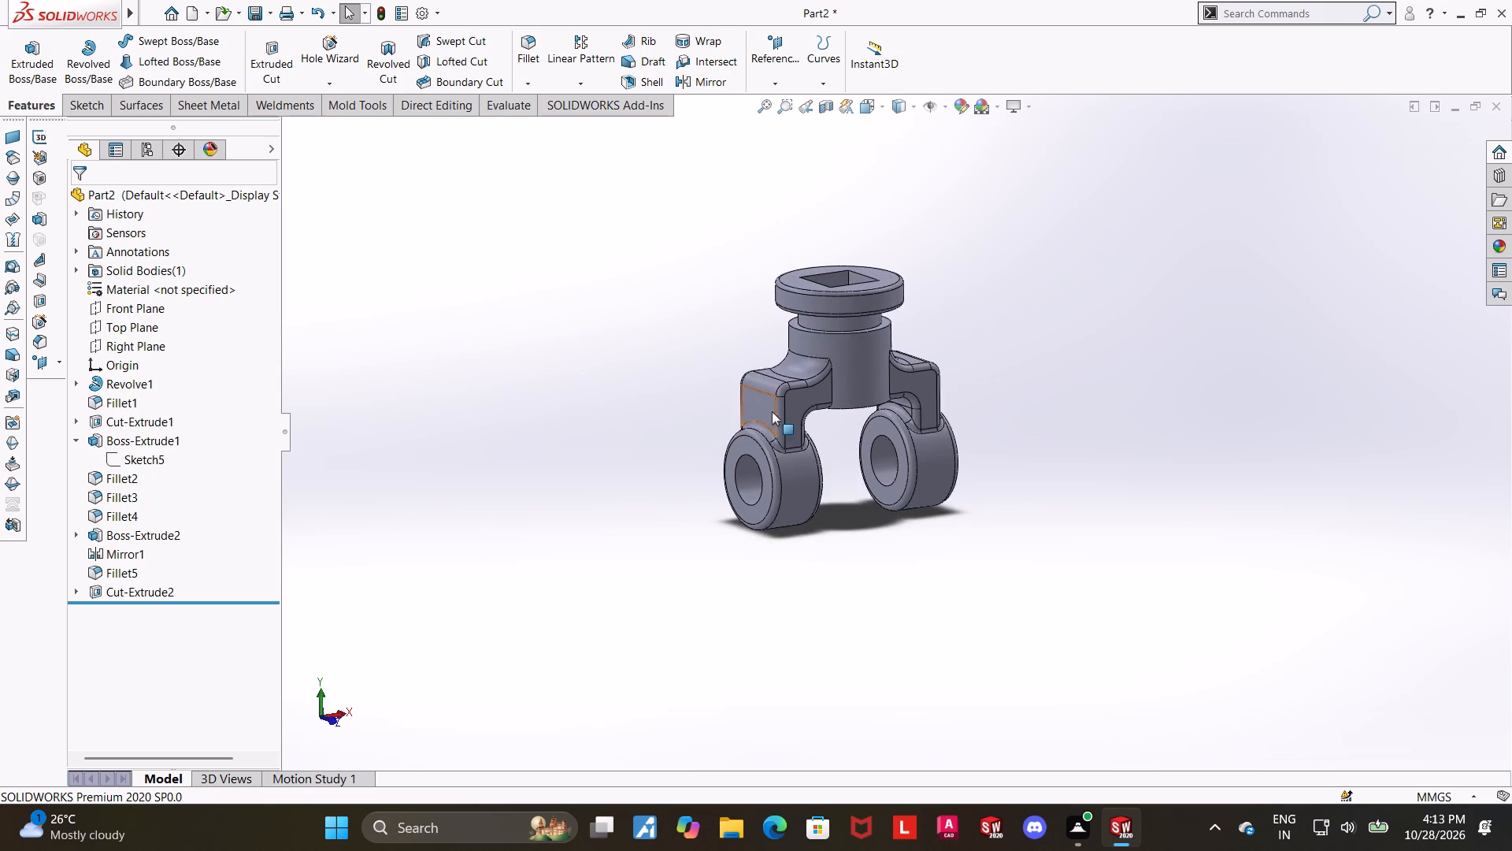
{"action": "scroll", "coordinate": [772, 411], "scroll_direction": "down", "scroll_amount": 3}
{"action": "middle_click_drag", "start_coordinate": [1019, 459], "coordinate": [1060, 455]}
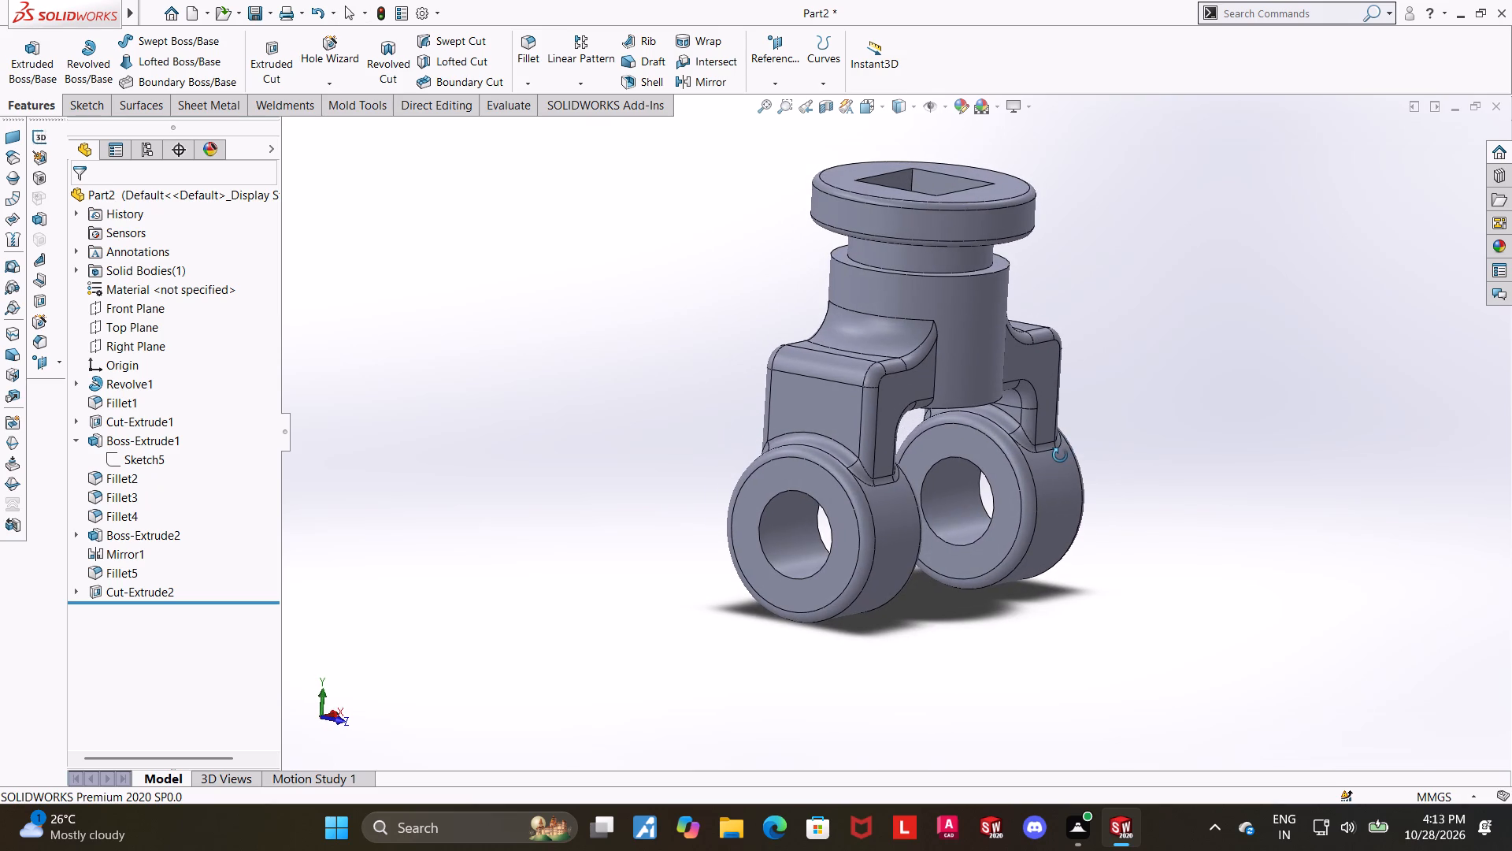
{"action": "middle_click_drag", "start_coordinate": [1060, 455], "coordinate": [1047, 463]}
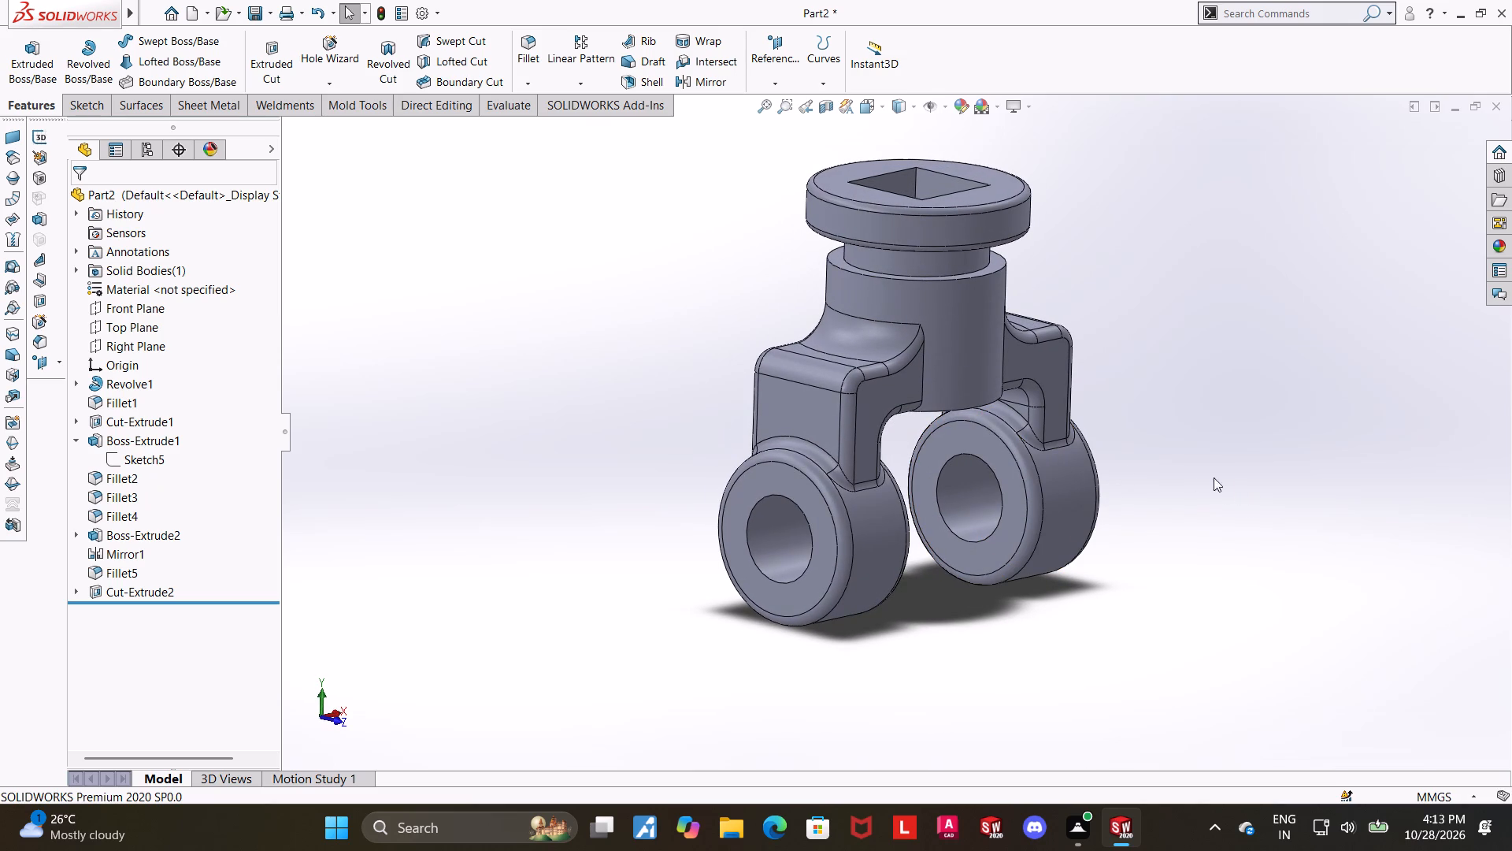
{"action": "middle_click_drag", "start_coordinate": [1080, 462], "coordinate": [1092, 553]}
{"action": "scroll", "coordinate": [859, 403], "scroll_direction": "down", "scroll_amount": 3}
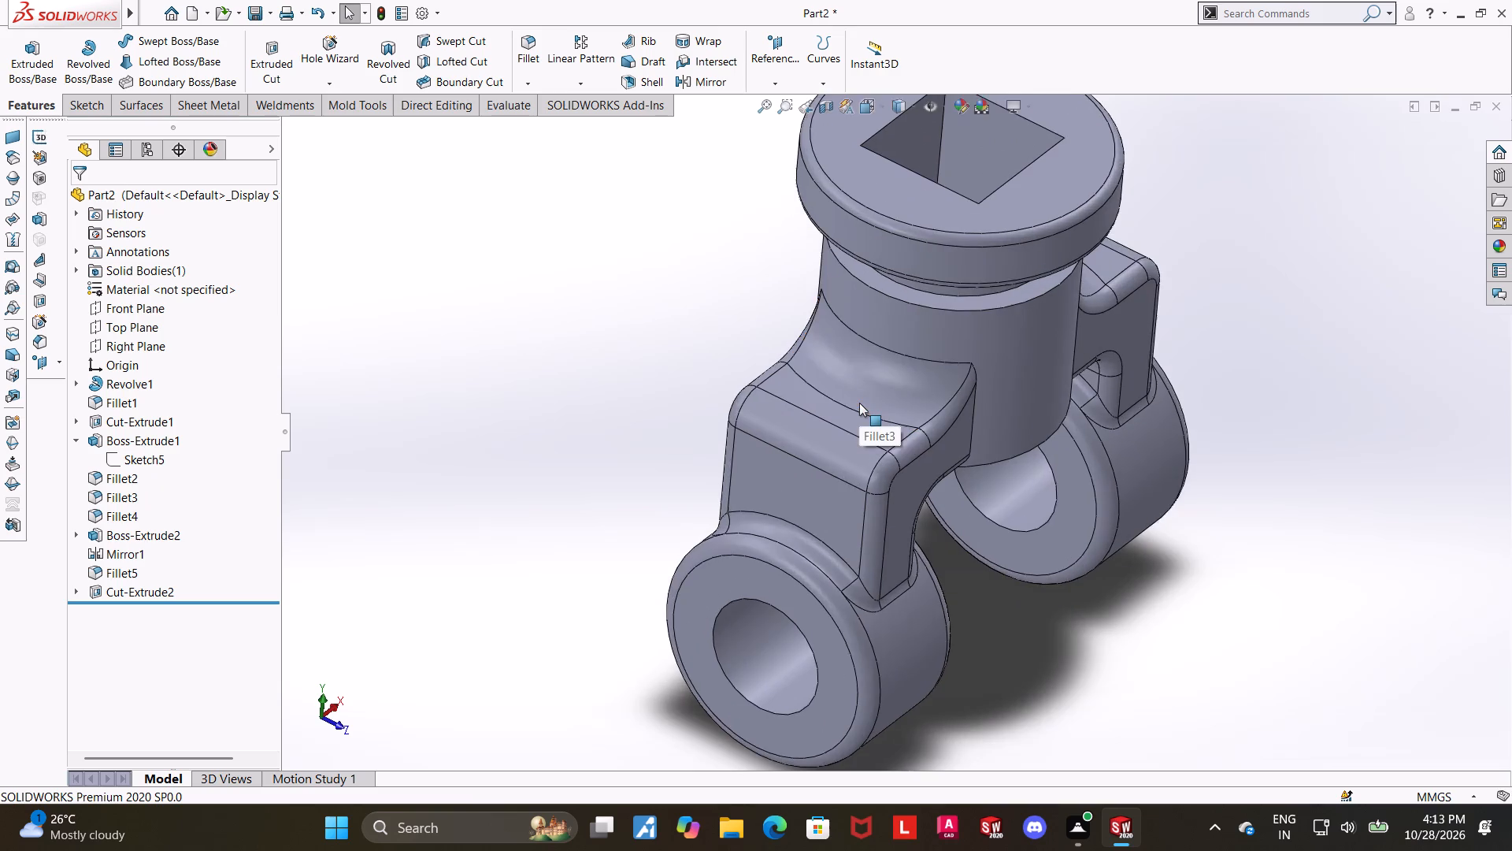
{"action": "scroll", "coordinate": [859, 403], "scroll_direction": "down", "scroll_amount": 3}
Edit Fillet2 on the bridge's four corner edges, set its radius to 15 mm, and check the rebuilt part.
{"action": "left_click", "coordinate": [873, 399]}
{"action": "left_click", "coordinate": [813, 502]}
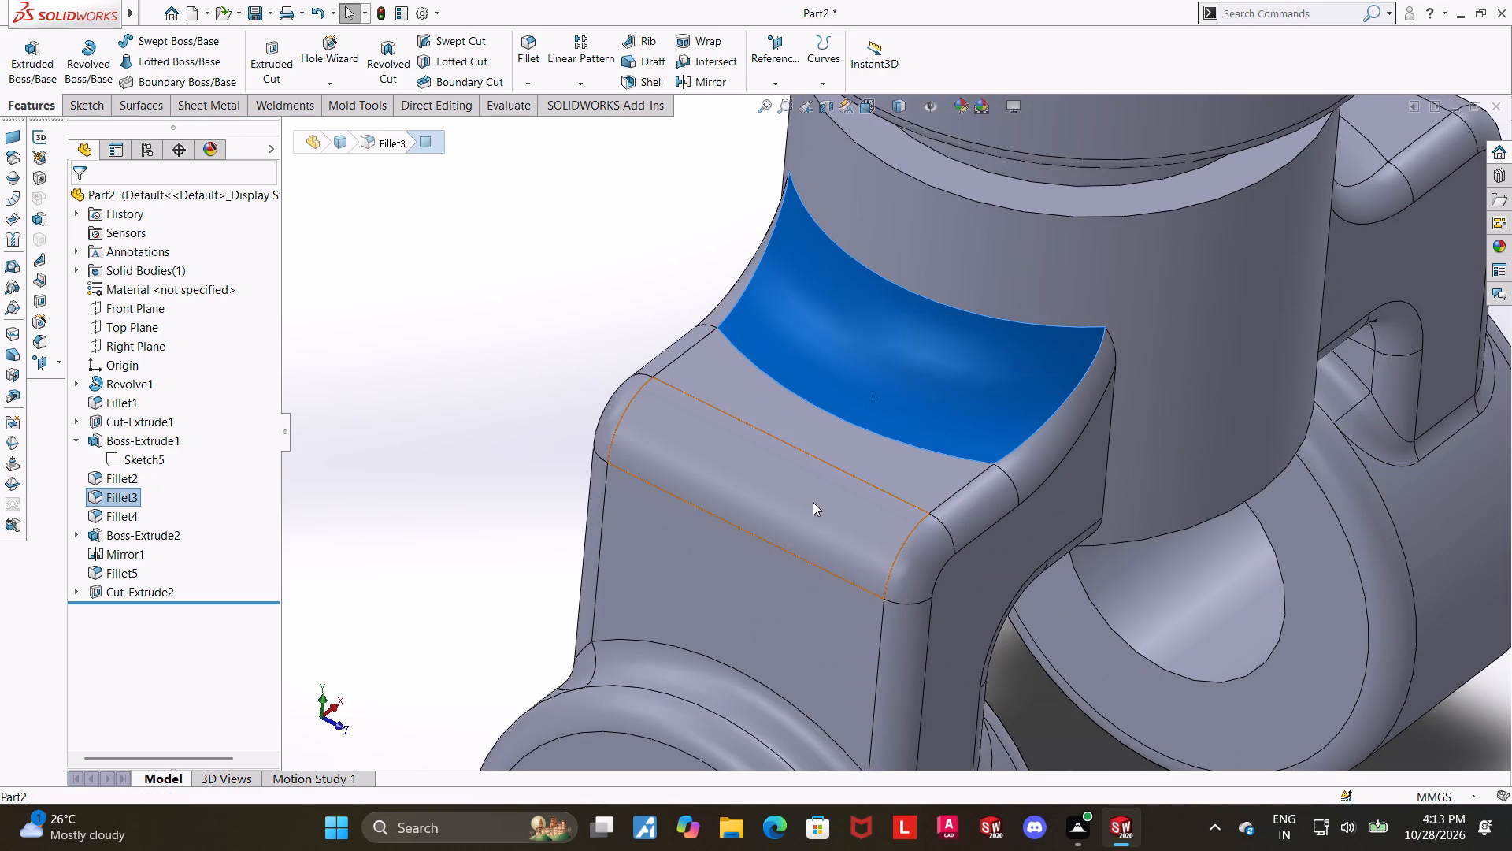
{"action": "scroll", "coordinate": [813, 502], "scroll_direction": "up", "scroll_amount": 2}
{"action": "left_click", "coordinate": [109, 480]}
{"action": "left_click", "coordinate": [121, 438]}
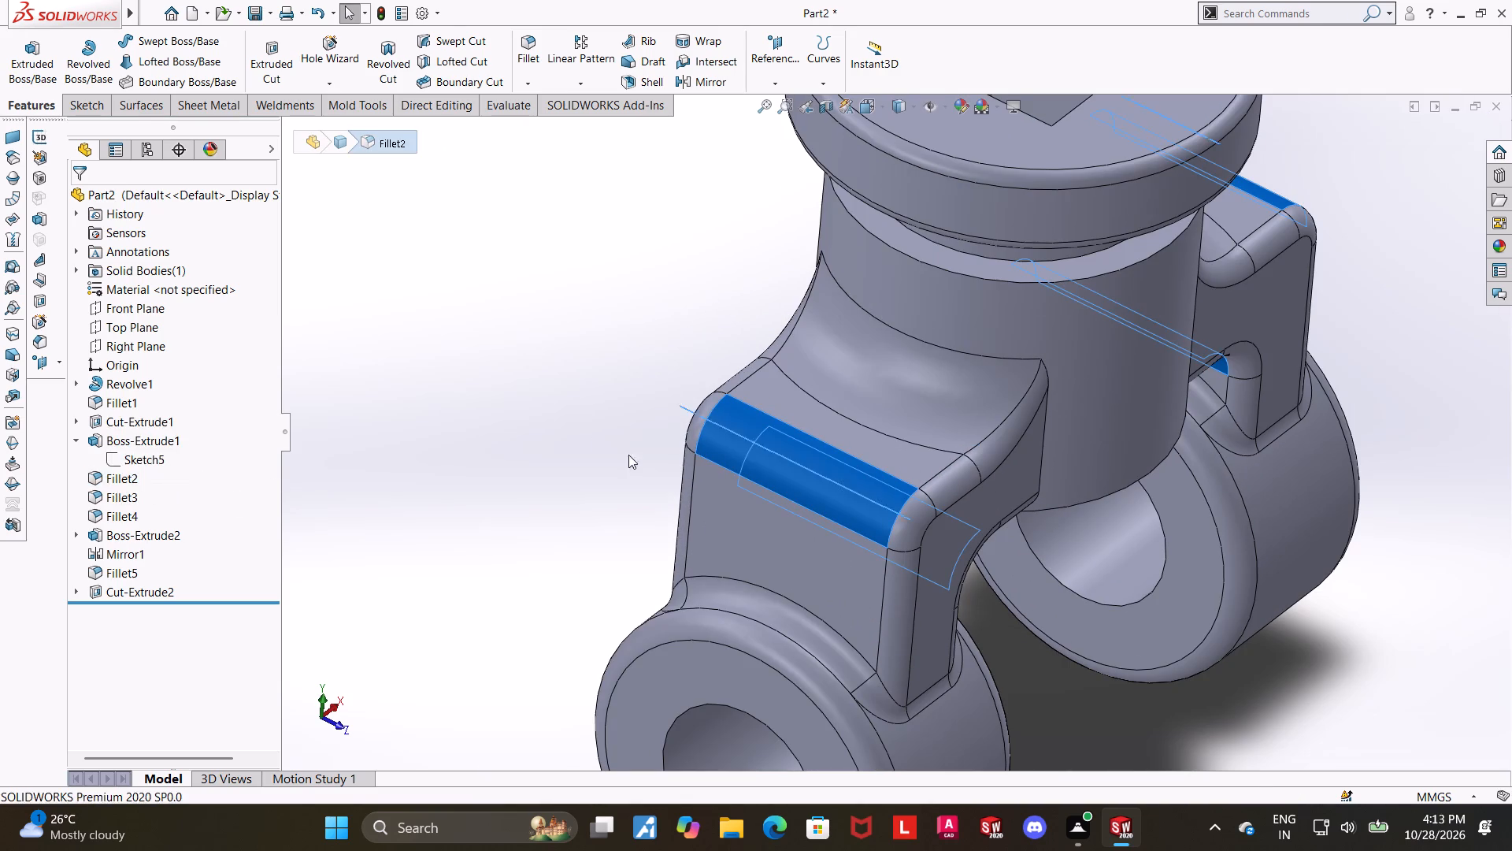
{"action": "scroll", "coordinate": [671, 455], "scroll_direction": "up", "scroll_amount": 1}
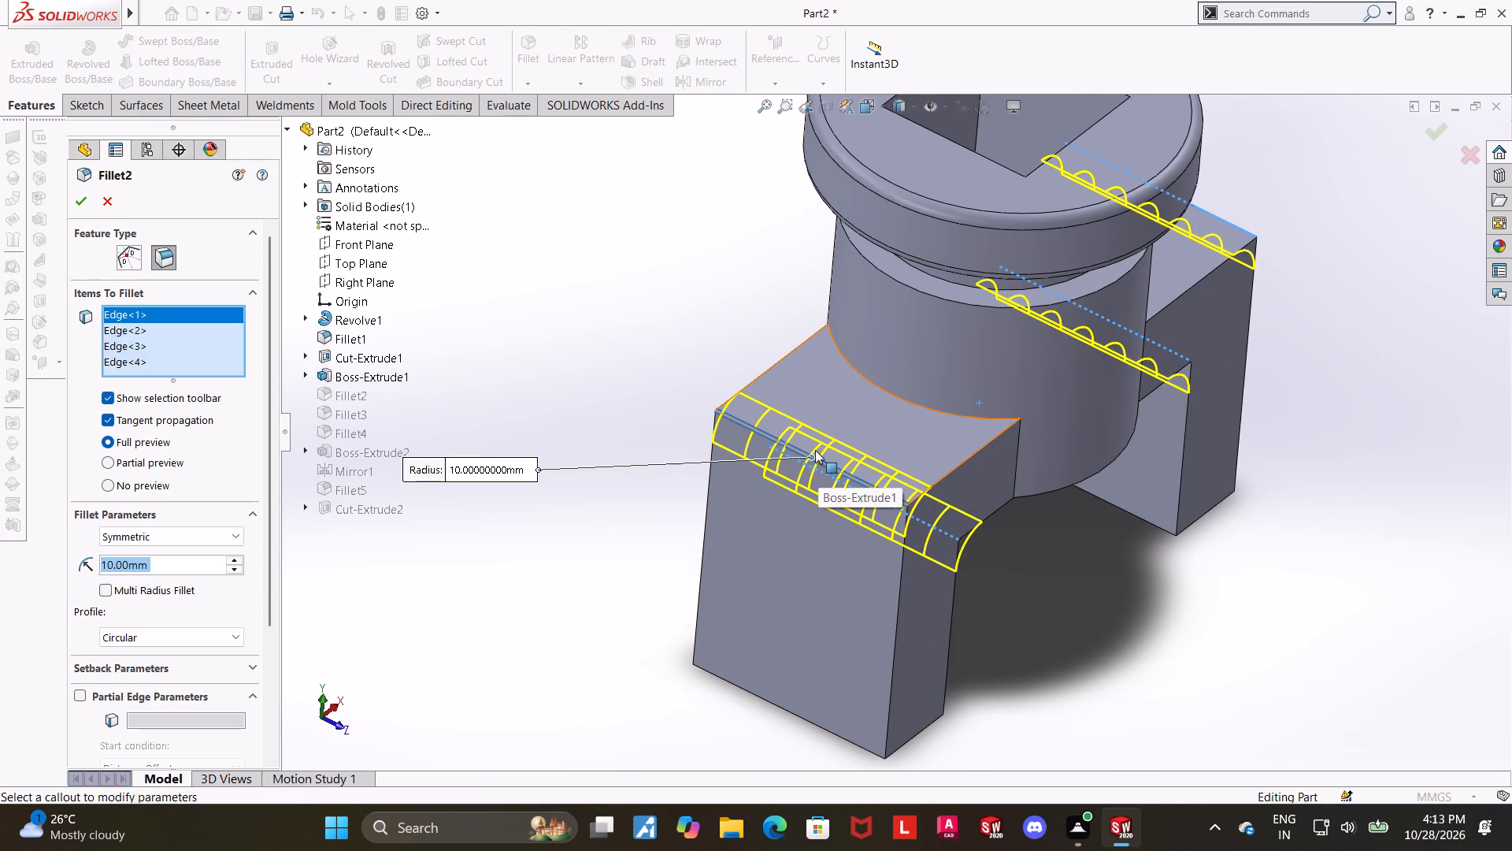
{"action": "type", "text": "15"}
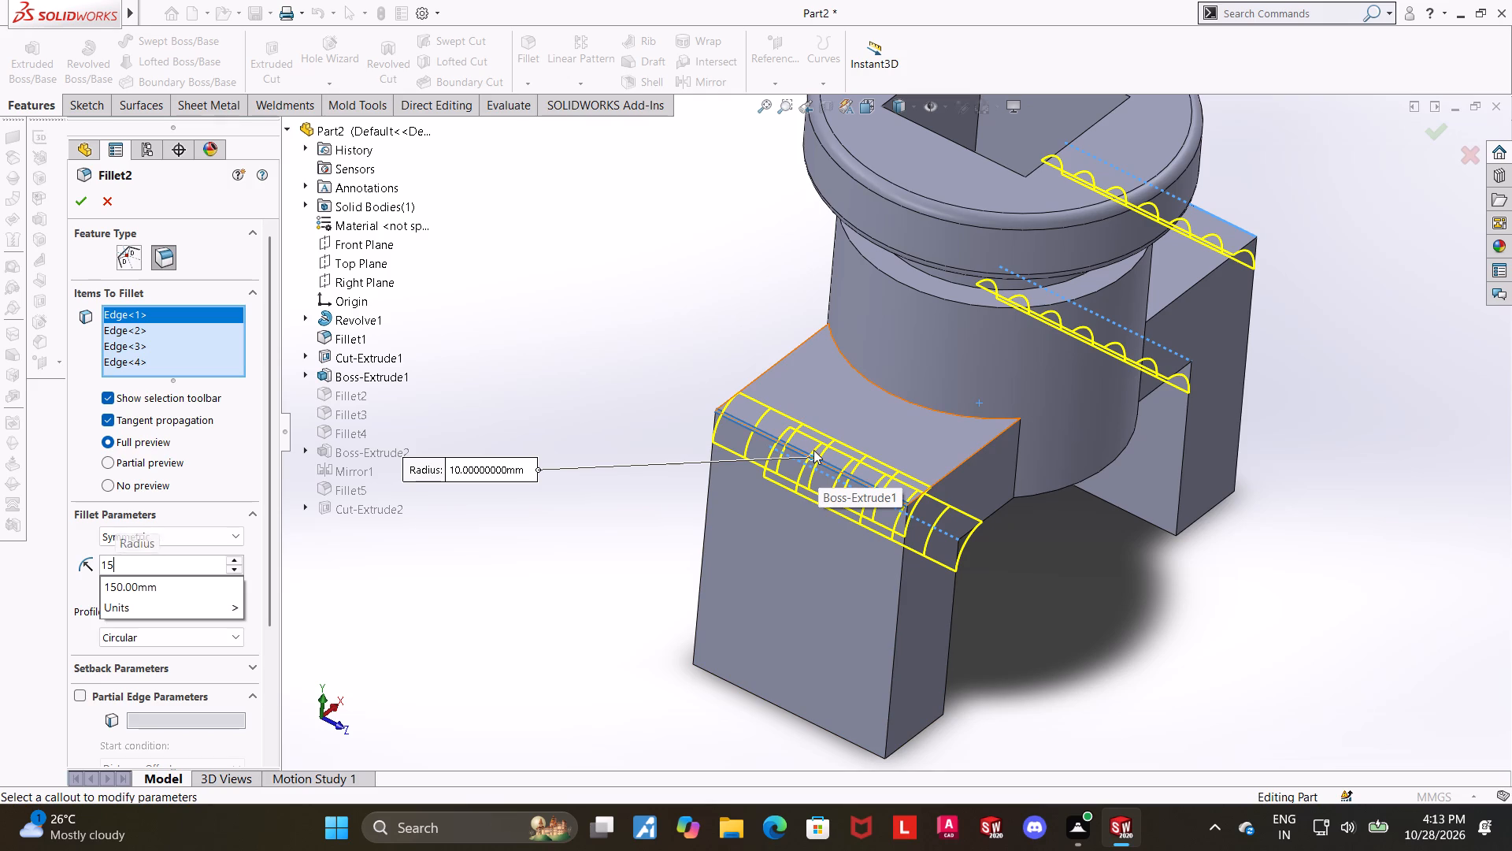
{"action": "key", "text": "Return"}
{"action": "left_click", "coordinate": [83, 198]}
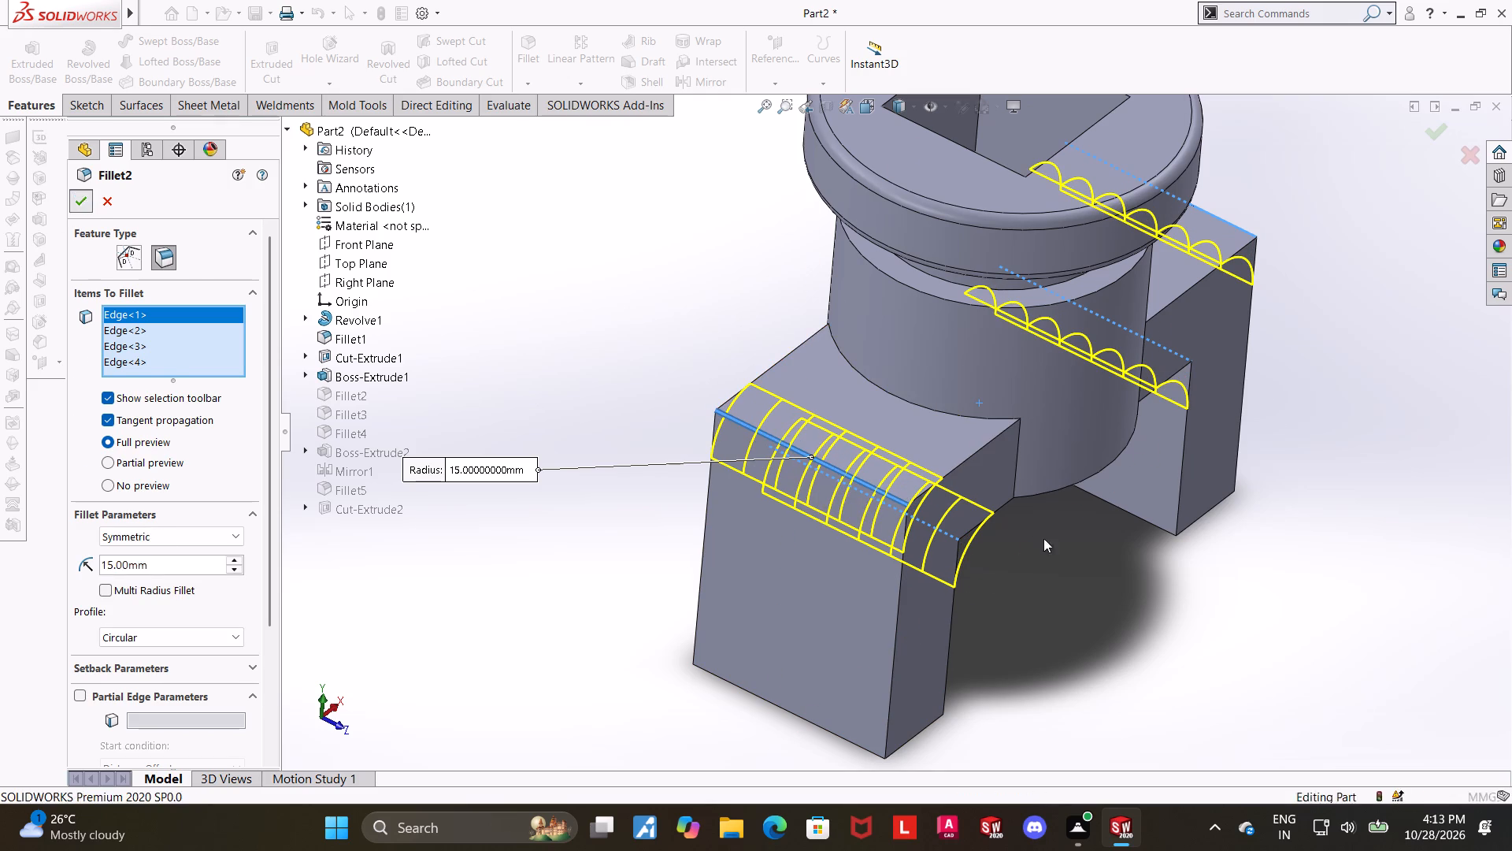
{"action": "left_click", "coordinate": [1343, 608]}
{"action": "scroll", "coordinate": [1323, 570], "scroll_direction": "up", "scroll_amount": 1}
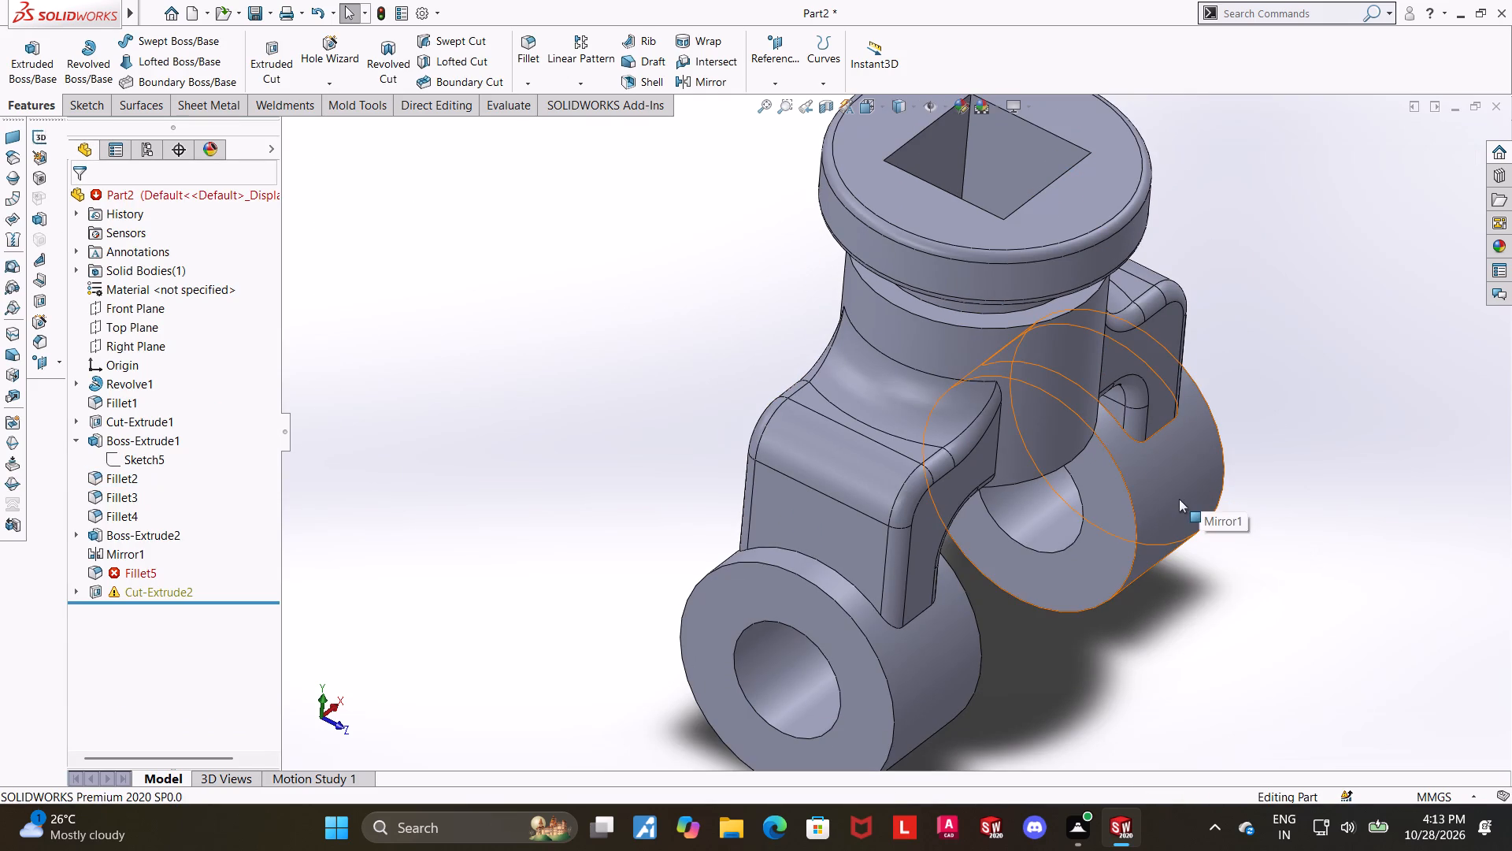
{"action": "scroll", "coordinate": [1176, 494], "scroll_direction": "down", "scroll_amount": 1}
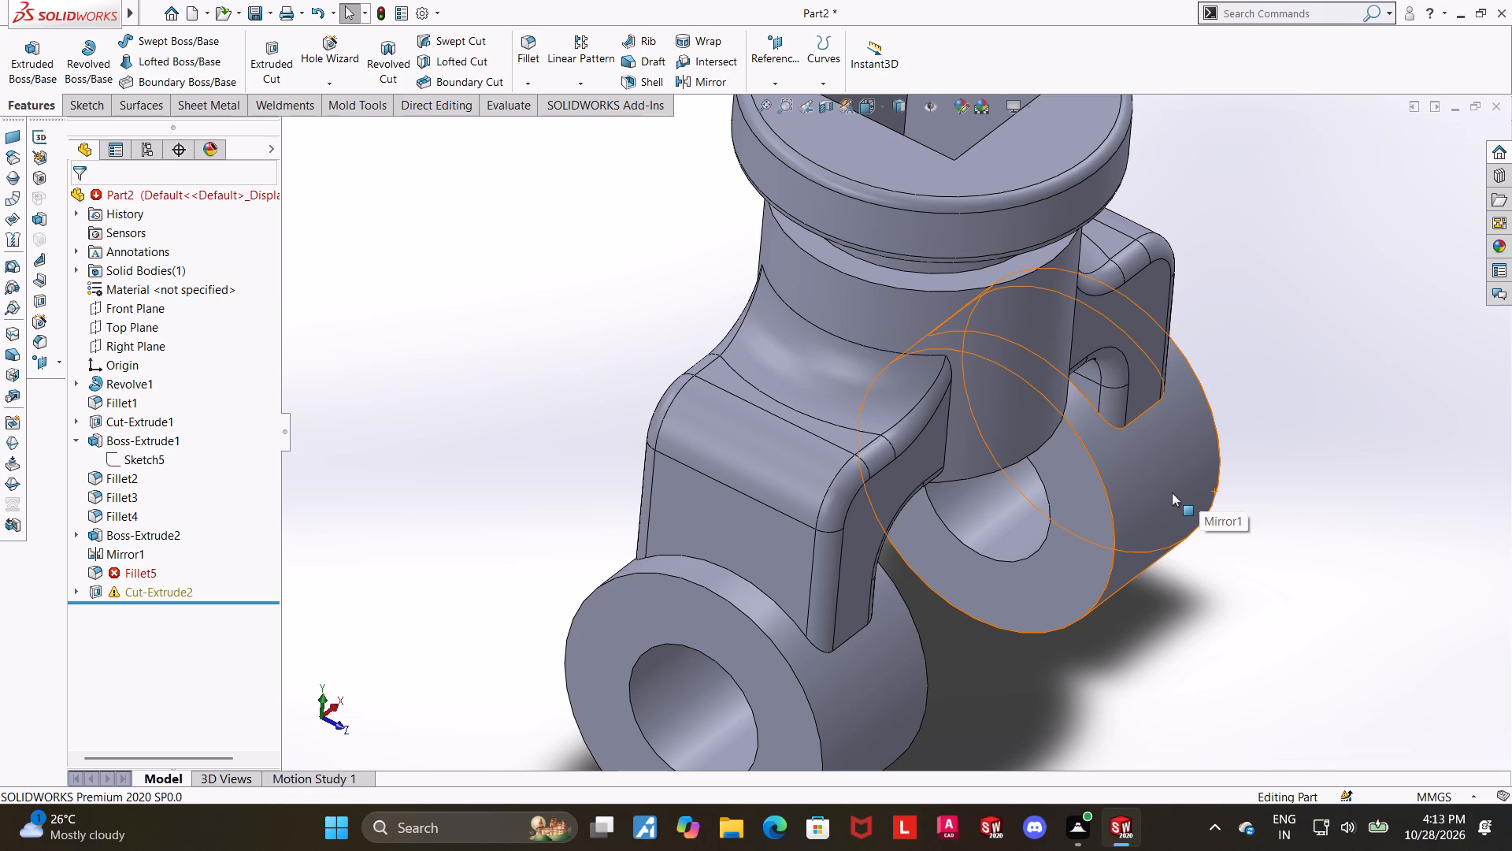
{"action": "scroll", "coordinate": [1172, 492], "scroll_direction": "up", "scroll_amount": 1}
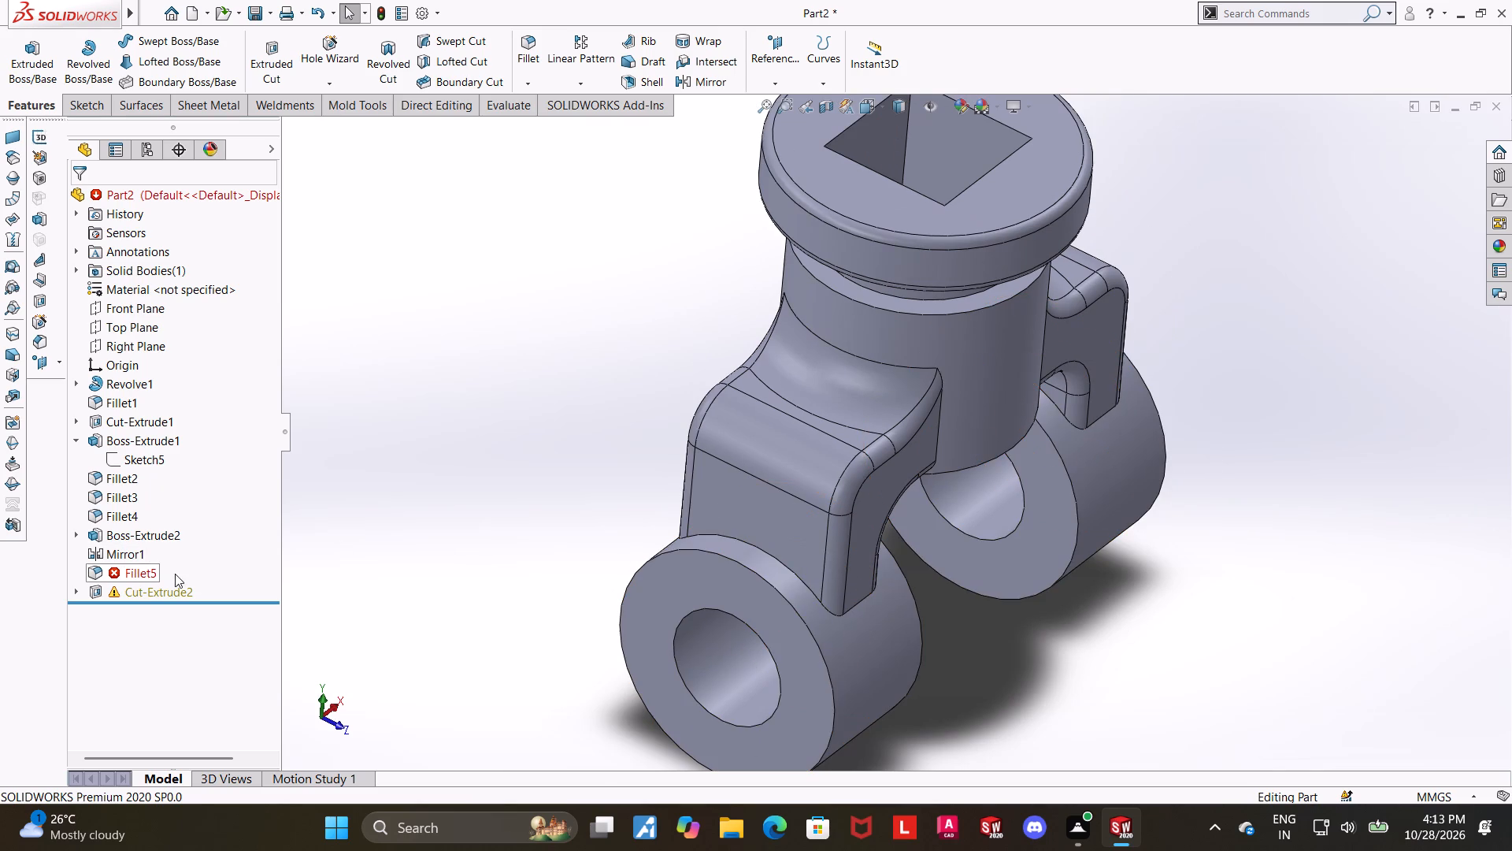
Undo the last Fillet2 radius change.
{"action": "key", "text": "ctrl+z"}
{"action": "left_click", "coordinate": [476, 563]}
Examine the bridge, bosses and square pocket from below and above.
{"action": "scroll", "coordinate": [743, 572], "scroll_direction": "up", "scroll_amount": 4}
{"action": "scroll", "coordinate": [1020, 494], "scroll_direction": "down", "scroll_amount": 5}
{"action": "middle_click_drag", "start_coordinate": [1021, 492], "coordinate": [844, 358]}
{"action": "scroll", "coordinate": [1019, 492], "scroll_direction": "up", "scroll_amount": 1}
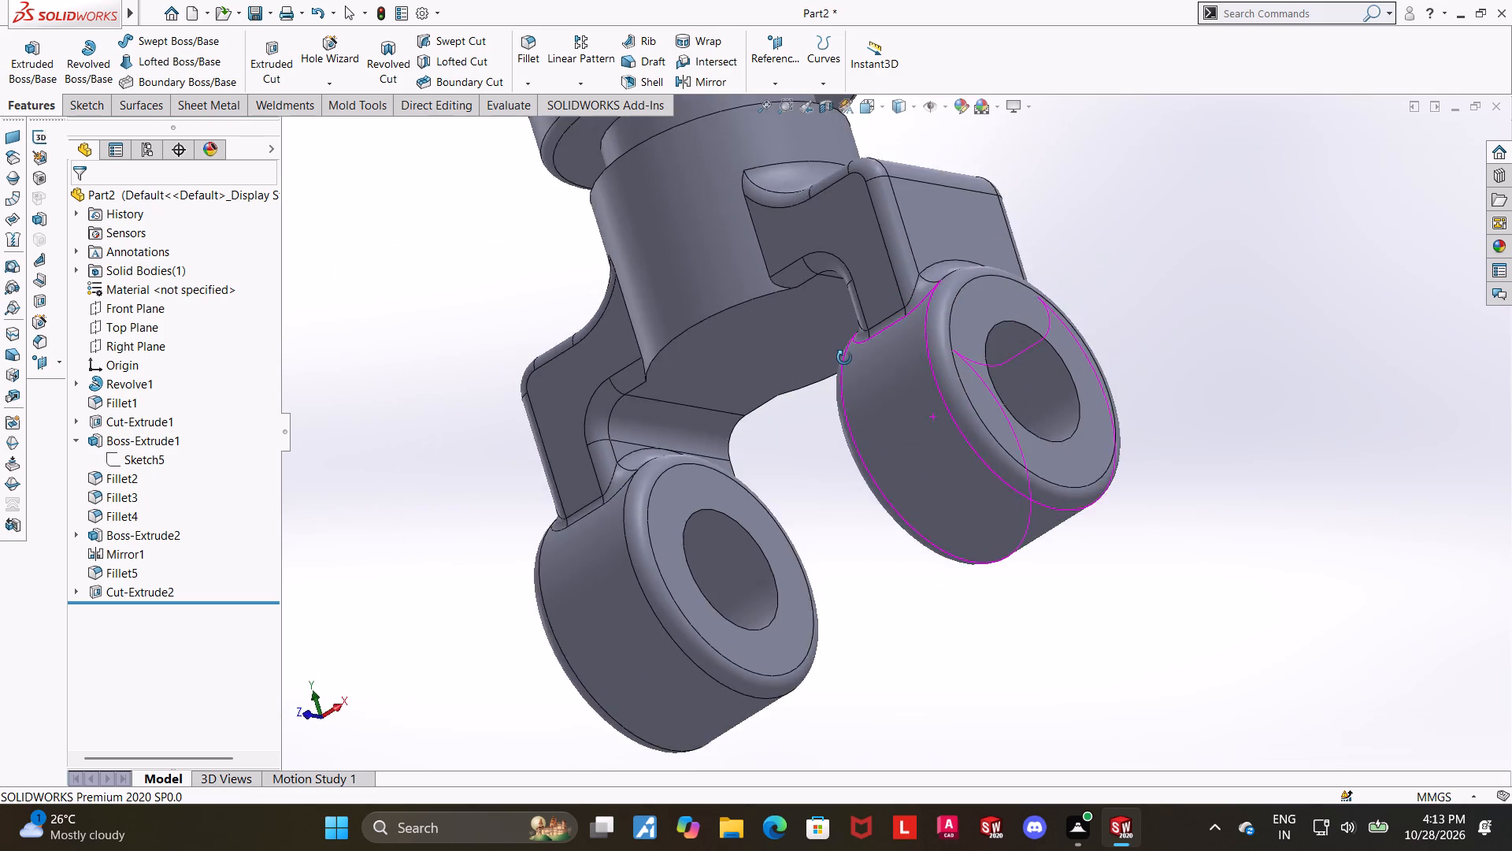
{"action": "middle_click_drag", "start_coordinate": [844, 358], "coordinate": [1004, 440]}
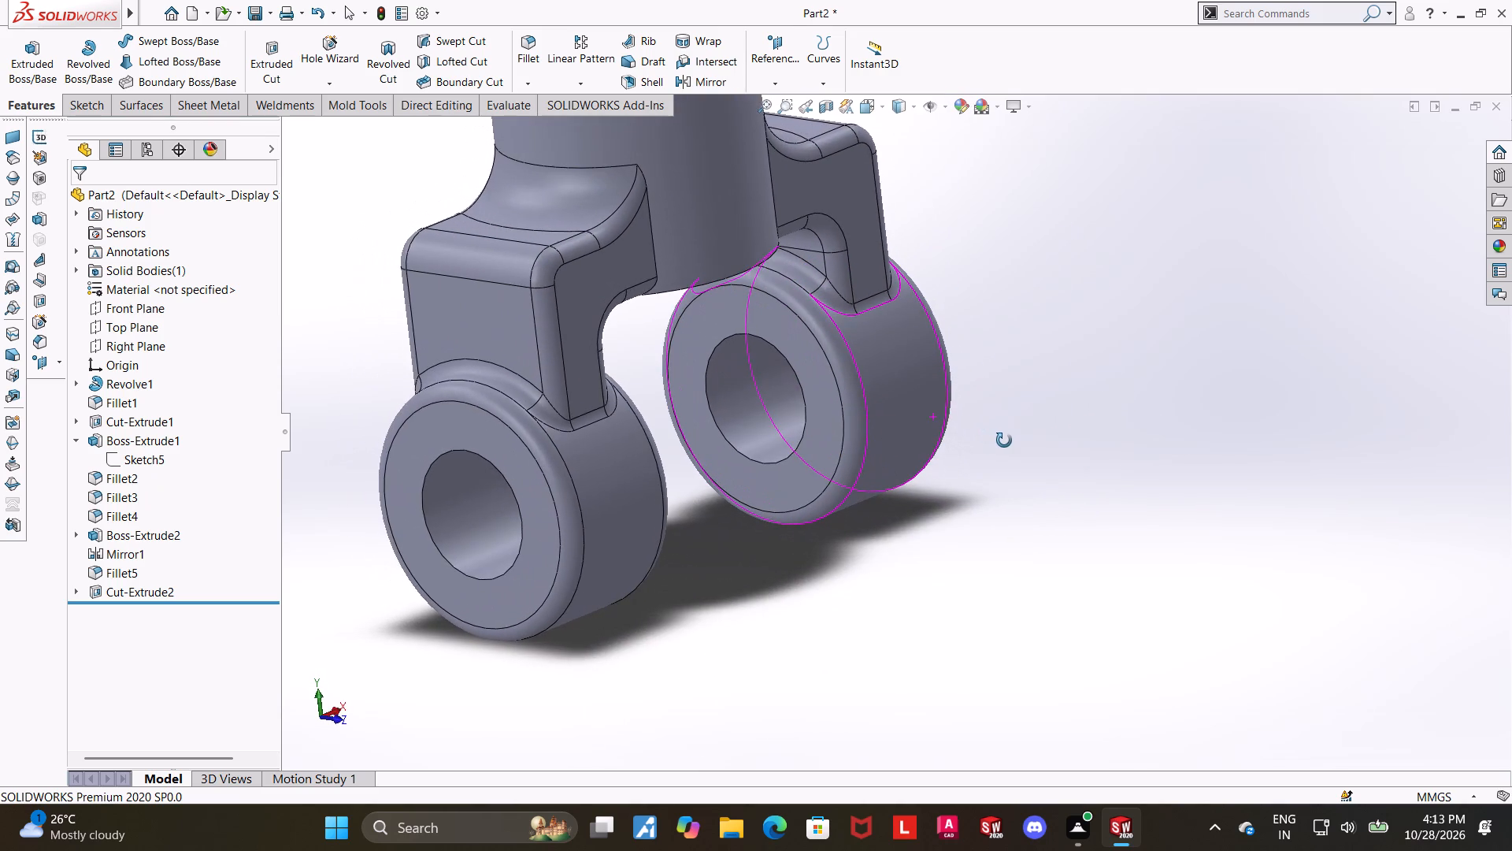
{"action": "middle_click_drag", "start_coordinate": [1004, 440], "coordinate": [1019, 481]}
{"action": "scroll", "coordinate": [1014, 486], "scroll_direction": "up", "scroll_amount": 4}
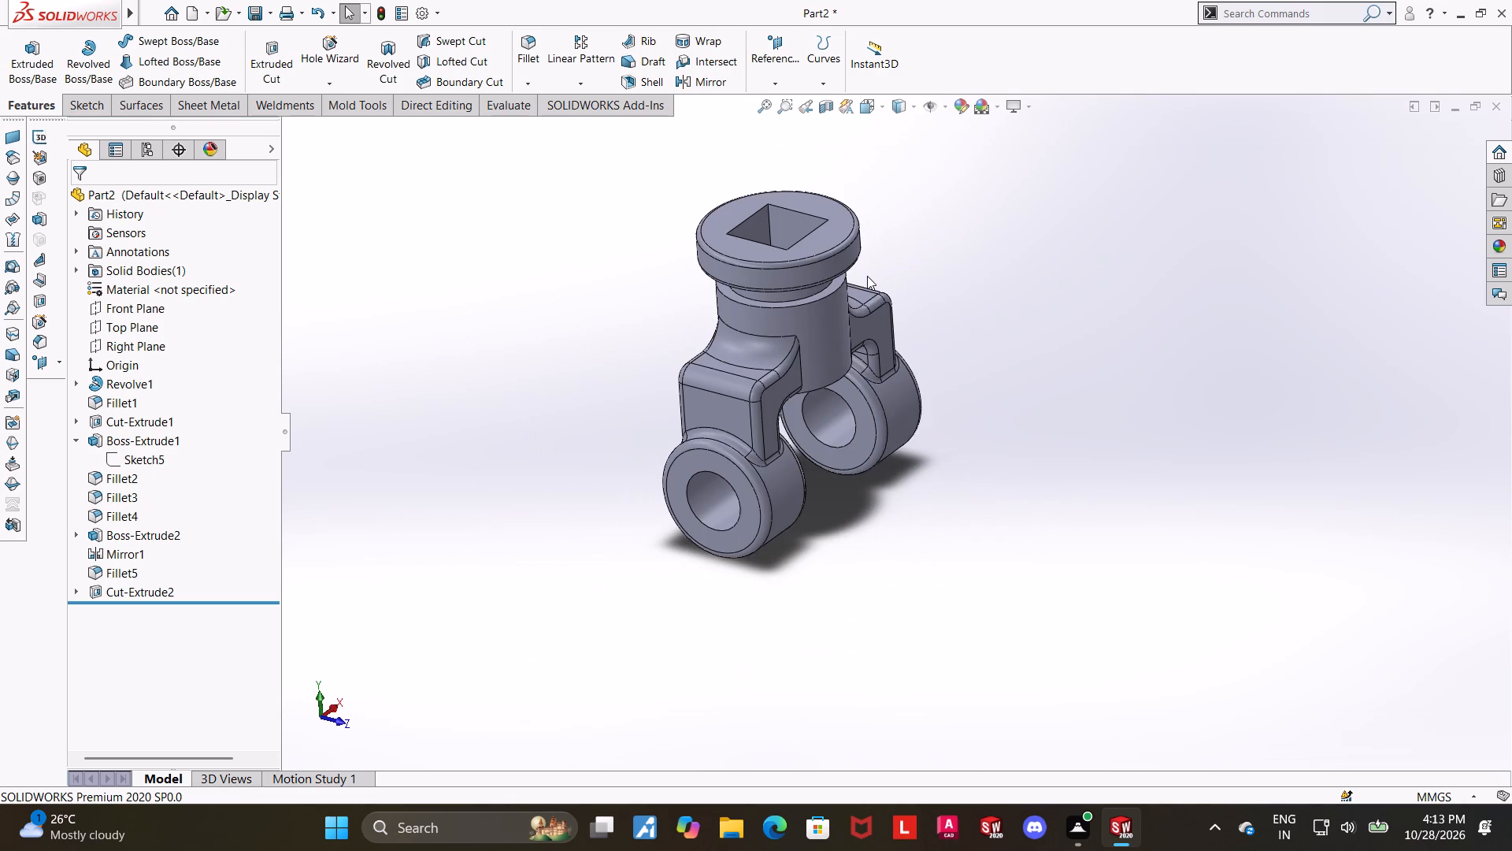
{"action": "scroll", "coordinate": [867, 276], "scroll_direction": "down", "scroll_amount": 2}
{"action": "middle_click_drag", "start_coordinate": [891, 306], "coordinate": [892, 345]}
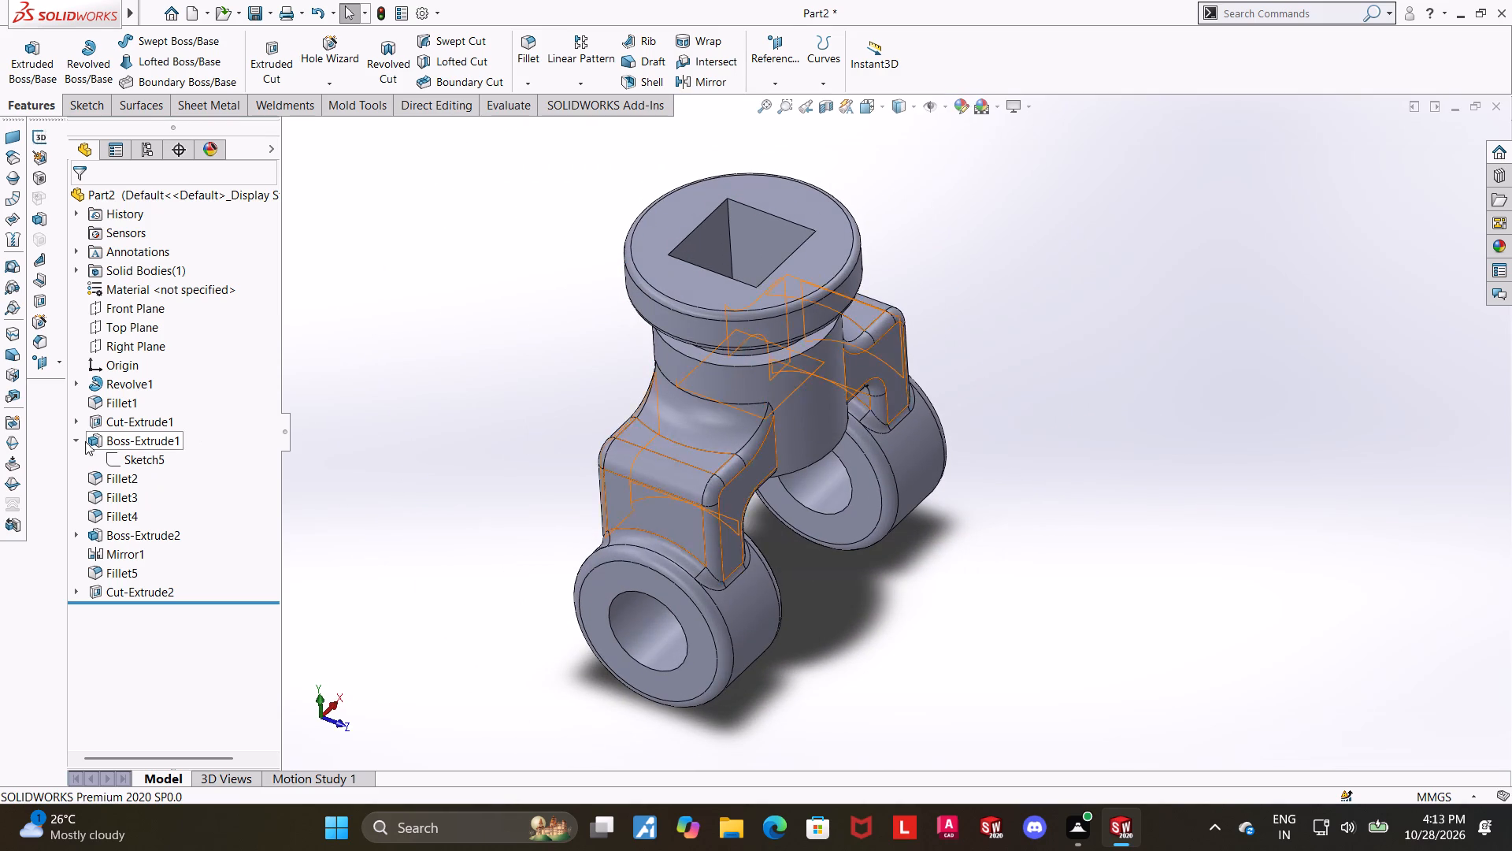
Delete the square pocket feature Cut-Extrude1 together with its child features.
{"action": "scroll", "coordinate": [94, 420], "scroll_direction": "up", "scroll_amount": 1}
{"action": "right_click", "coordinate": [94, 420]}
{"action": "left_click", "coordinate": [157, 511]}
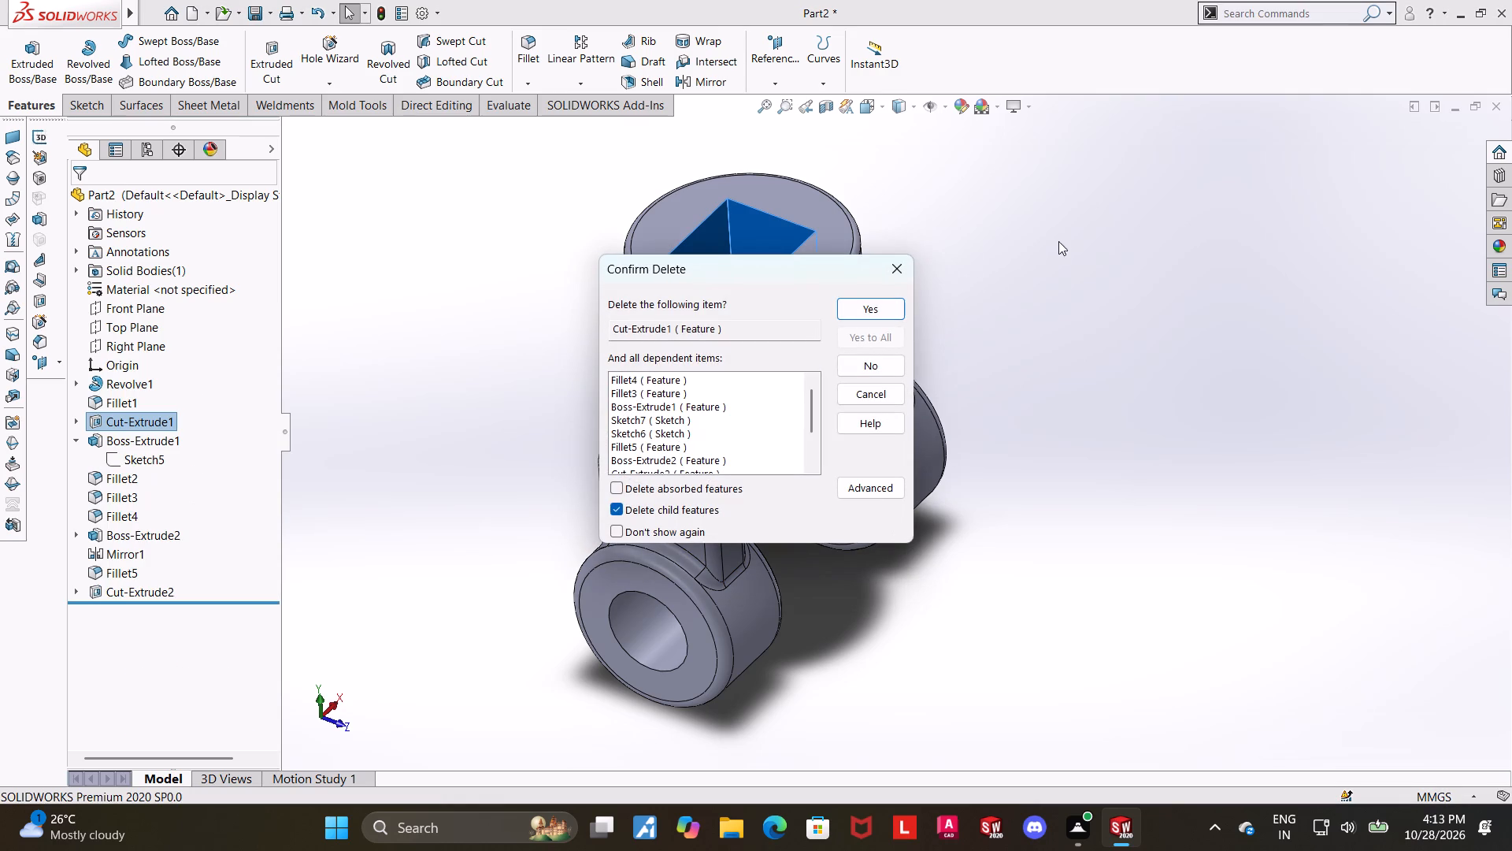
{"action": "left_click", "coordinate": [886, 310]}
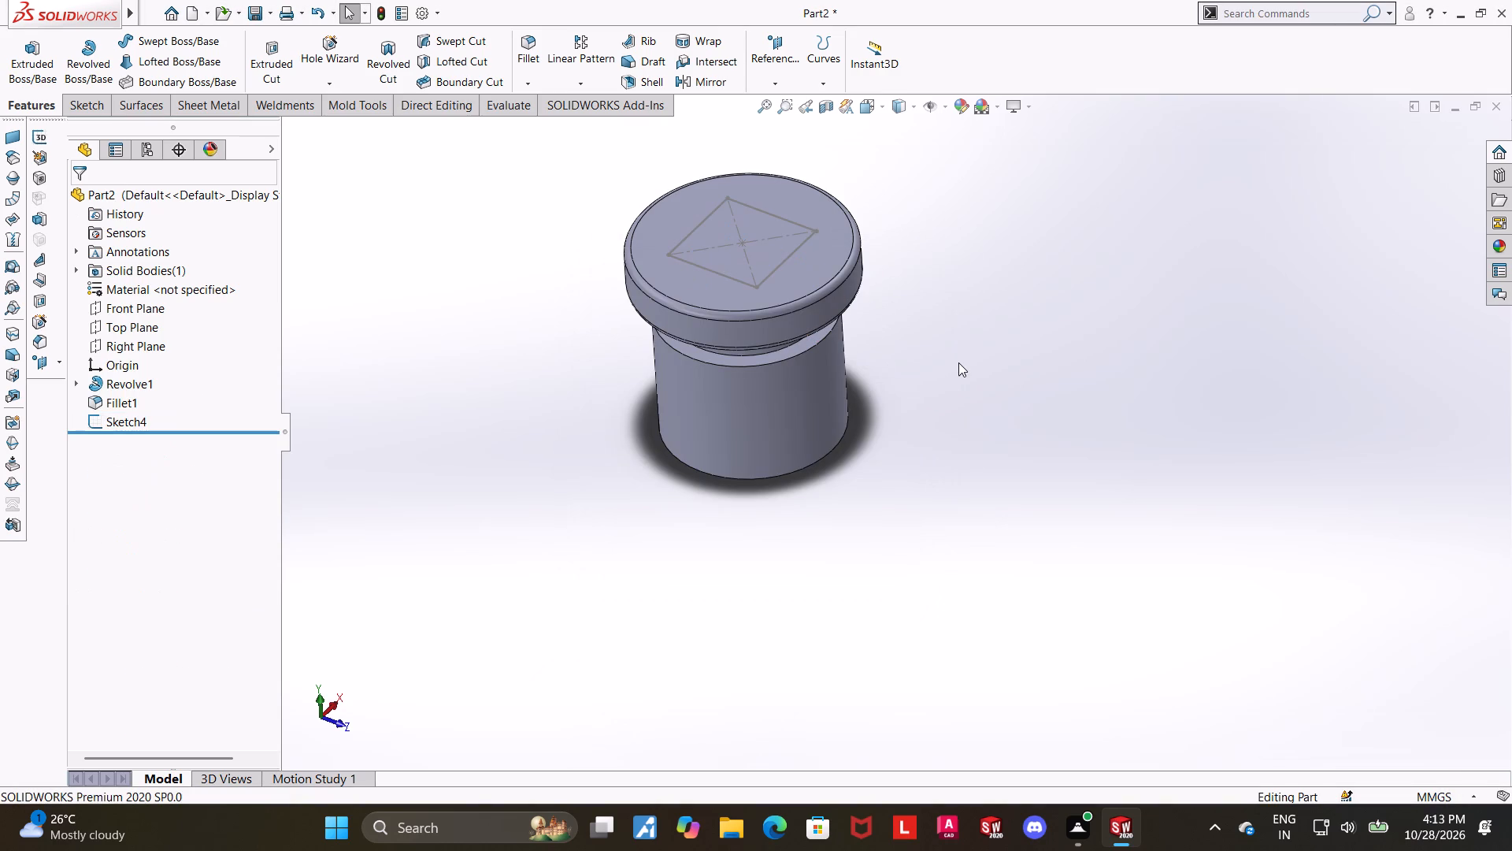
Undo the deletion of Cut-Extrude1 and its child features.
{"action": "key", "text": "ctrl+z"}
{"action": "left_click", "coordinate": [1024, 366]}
Sketch a 45 mm square centred on the origin on the bridge face at the bottom of the pocket, and exit the sketch.
{"action": "middle_click_drag", "start_coordinate": [1025, 346], "coordinate": [1033, 492]}
{"action": "middle_click_drag", "start_coordinate": [925, 484], "coordinate": [919, 471]}
{"action": "left_click", "coordinate": [738, 373]}
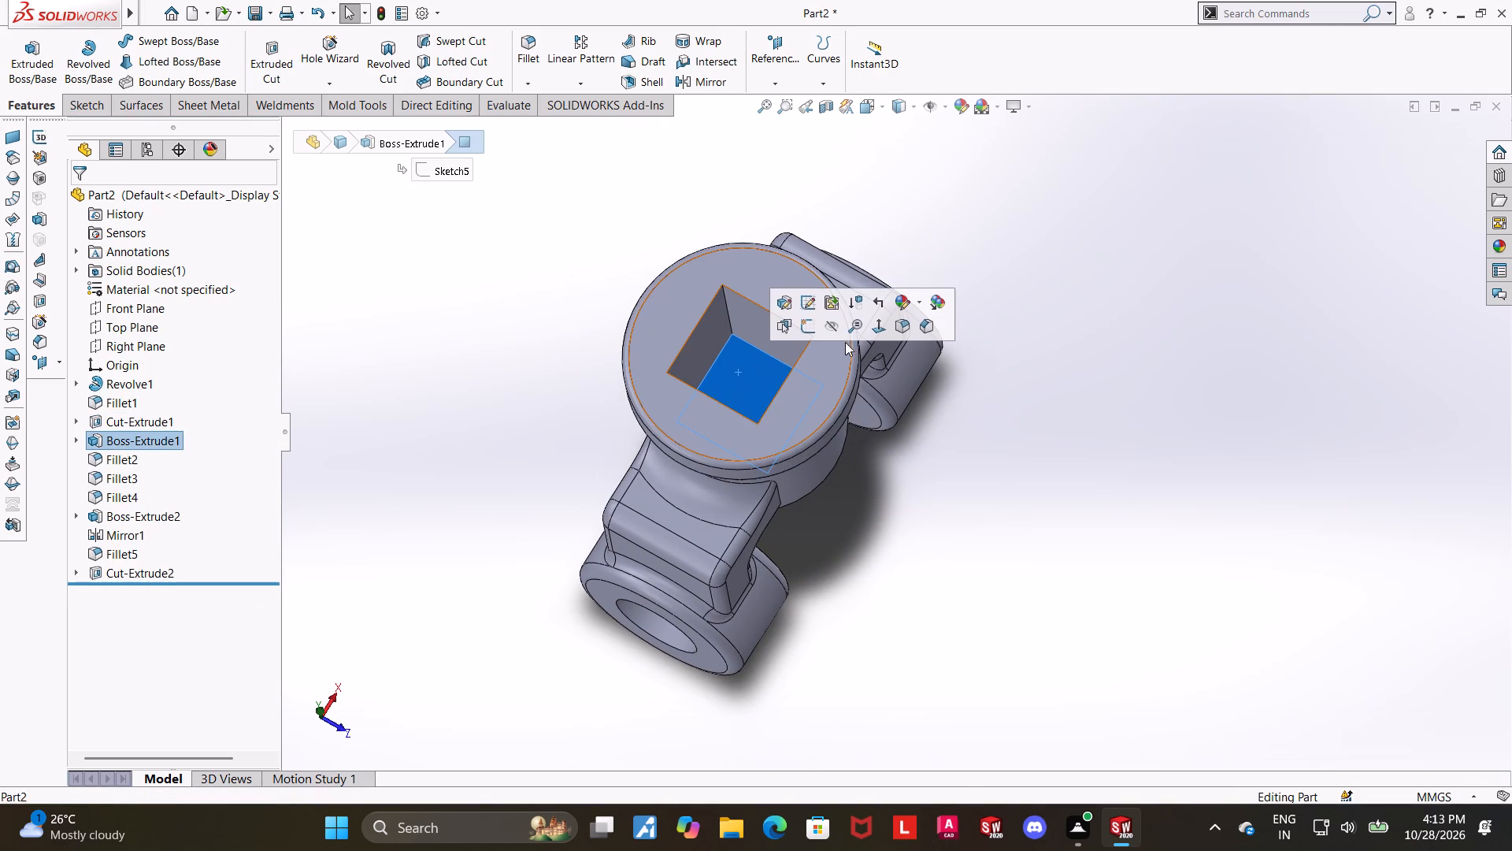
{"action": "left_click", "coordinate": [811, 330]}
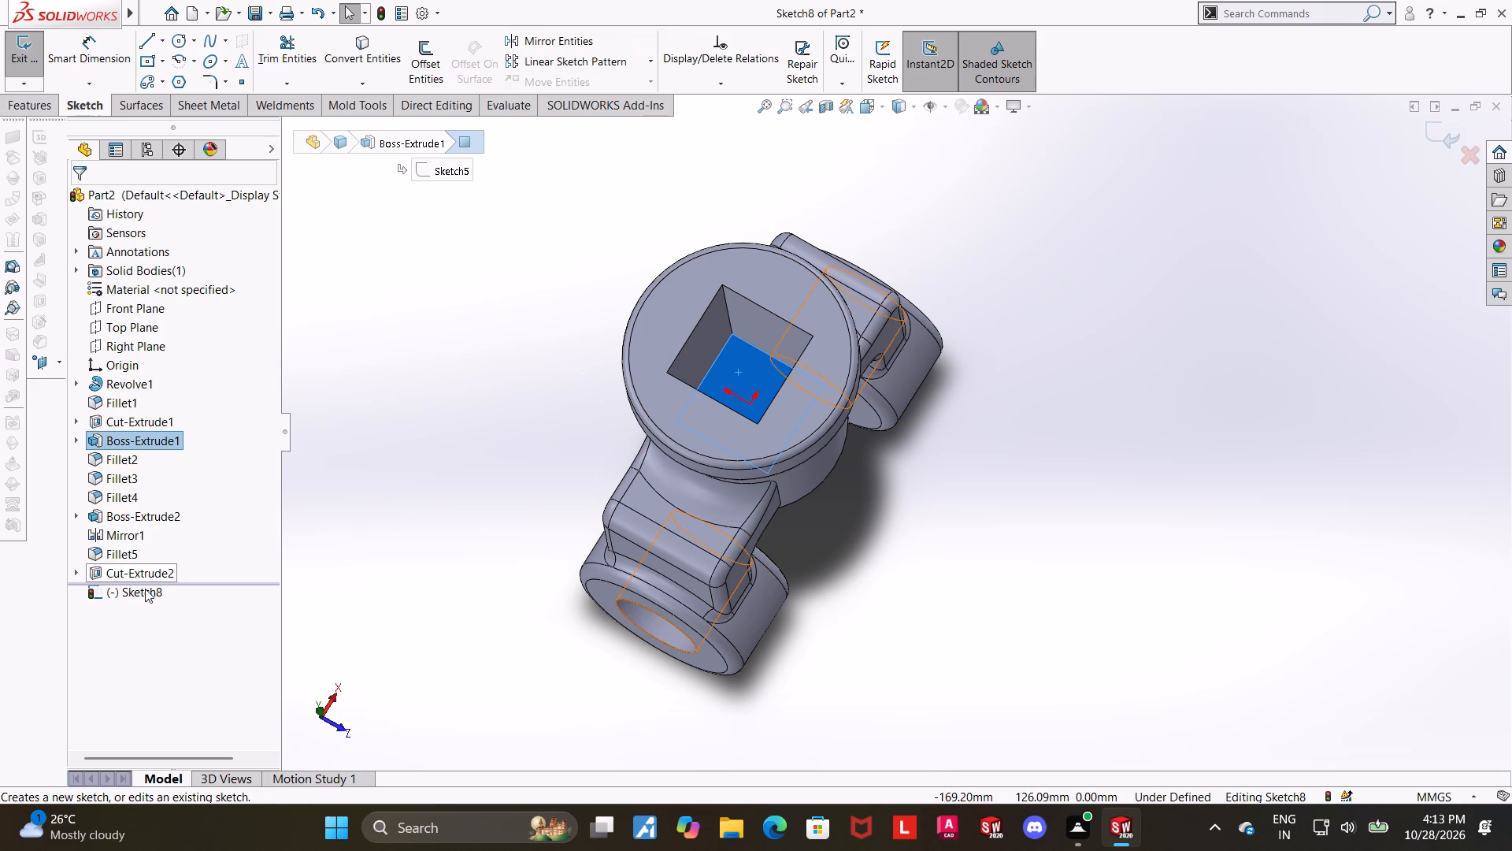
{"action": "left_click", "coordinate": [146, 589]}
{"action": "left_click", "coordinate": [184, 574]}
{"action": "scroll", "coordinate": [1217, 498], "scroll_direction": "down", "scroll_amount": 1}
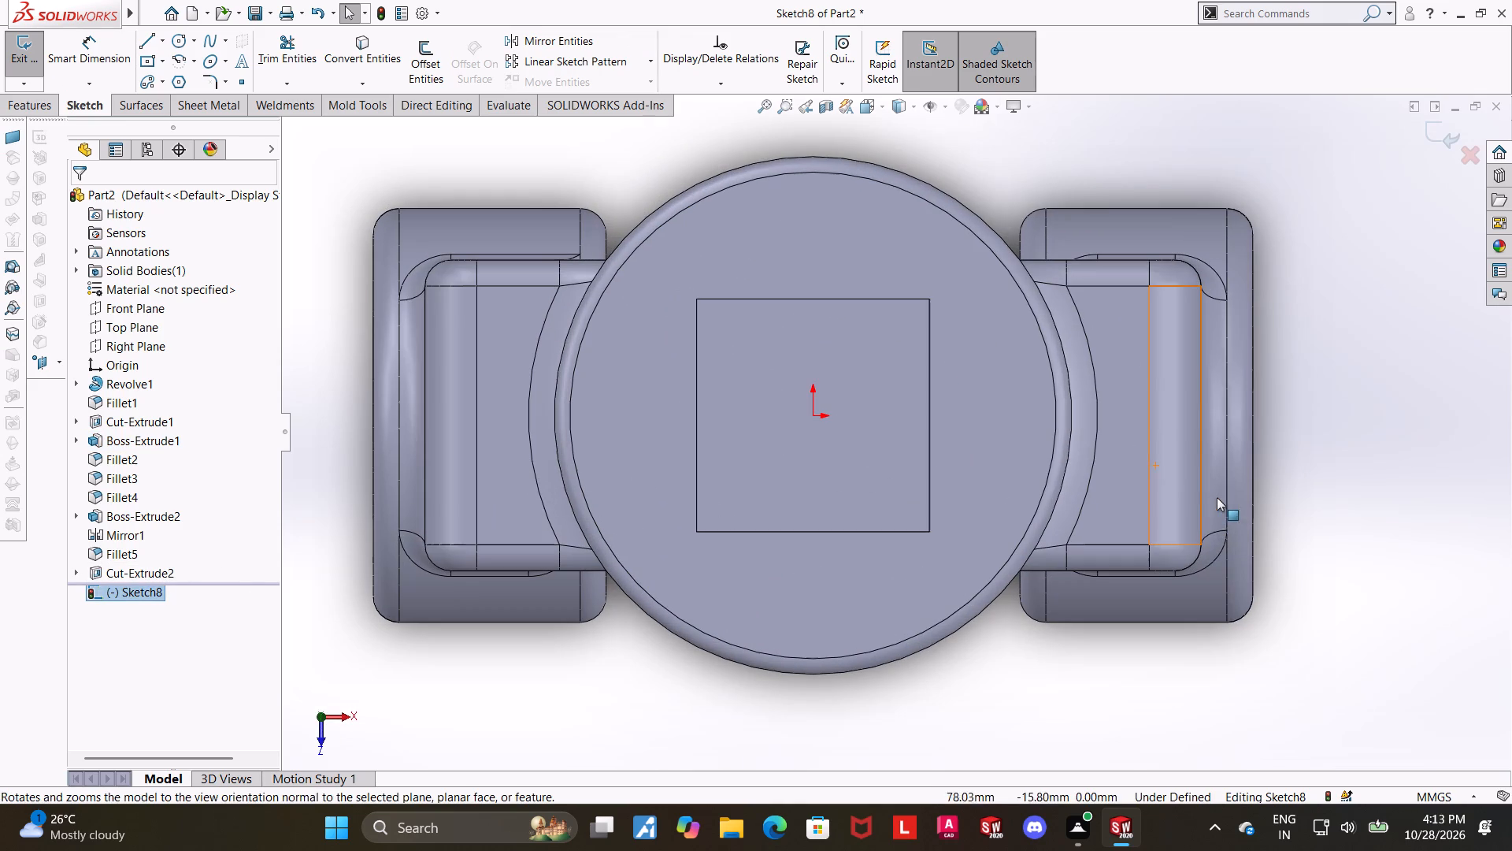
{"action": "left_click", "coordinate": [151, 54]}
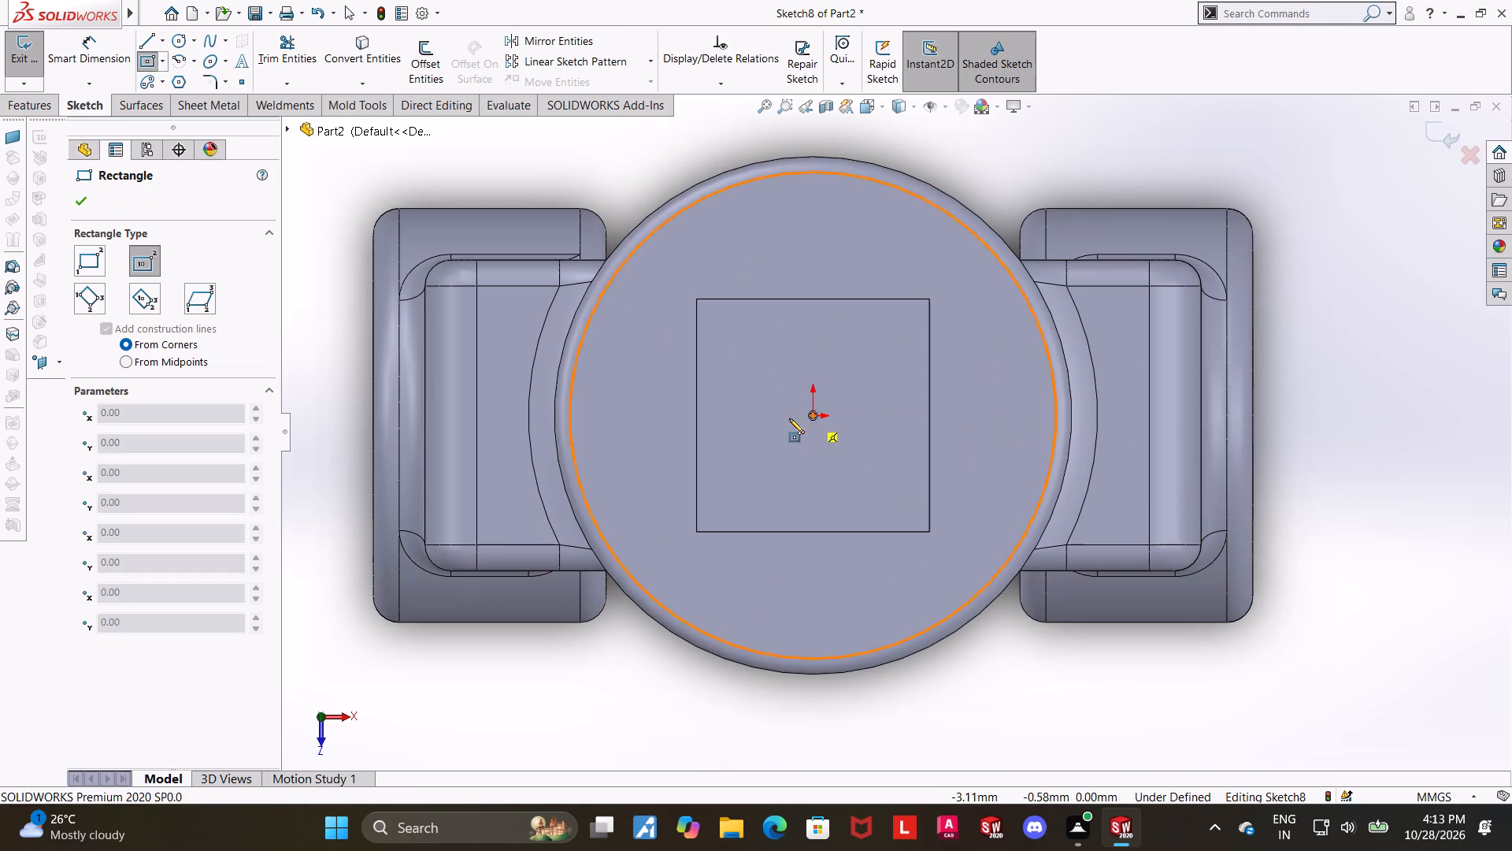
{"action": "left_click", "coordinate": [811, 418]}
{"action": "left_click", "coordinate": [931, 299]}
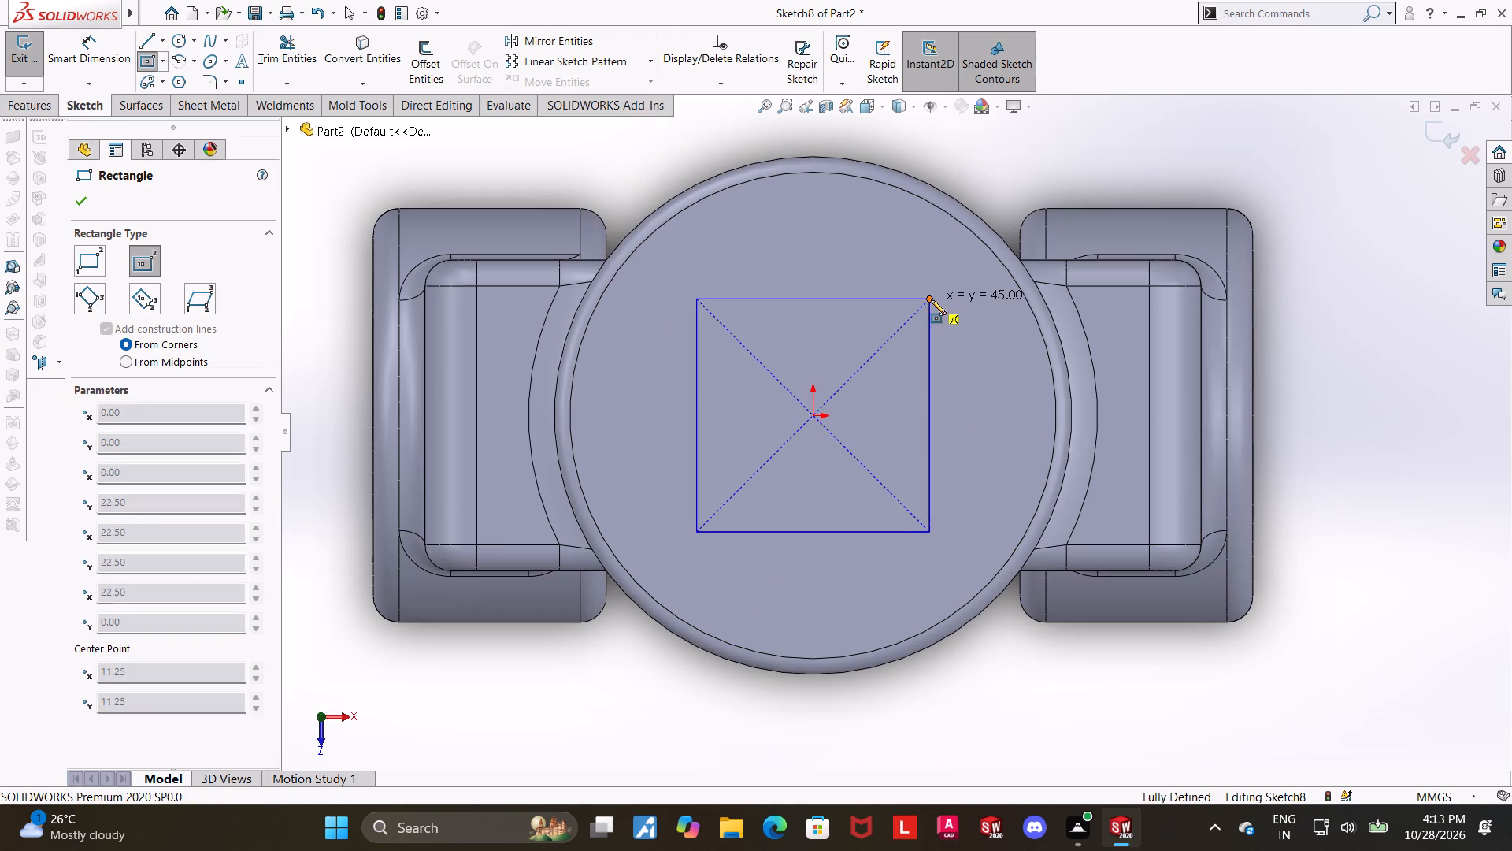
{"action": "key", "text": "Escape"}
{"action": "key", "text": "Escape"}
{"action": "key", "text": "Escape"}
{"action": "left_click", "coordinate": [1431, 138]}
Extrude-cut the 45 mm square sketch Through All from the bottom of the pocket down through the bridge.
{"action": "scroll", "coordinate": [1222, 473], "scroll_direction": "up", "scroll_amount": 3}
{"action": "middle_click_drag", "start_coordinate": [1221, 479], "coordinate": [1206, 314]}
{"action": "scroll", "coordinate": [1218, 478], "scroll_direction": "up", "scroll_amount": 1}
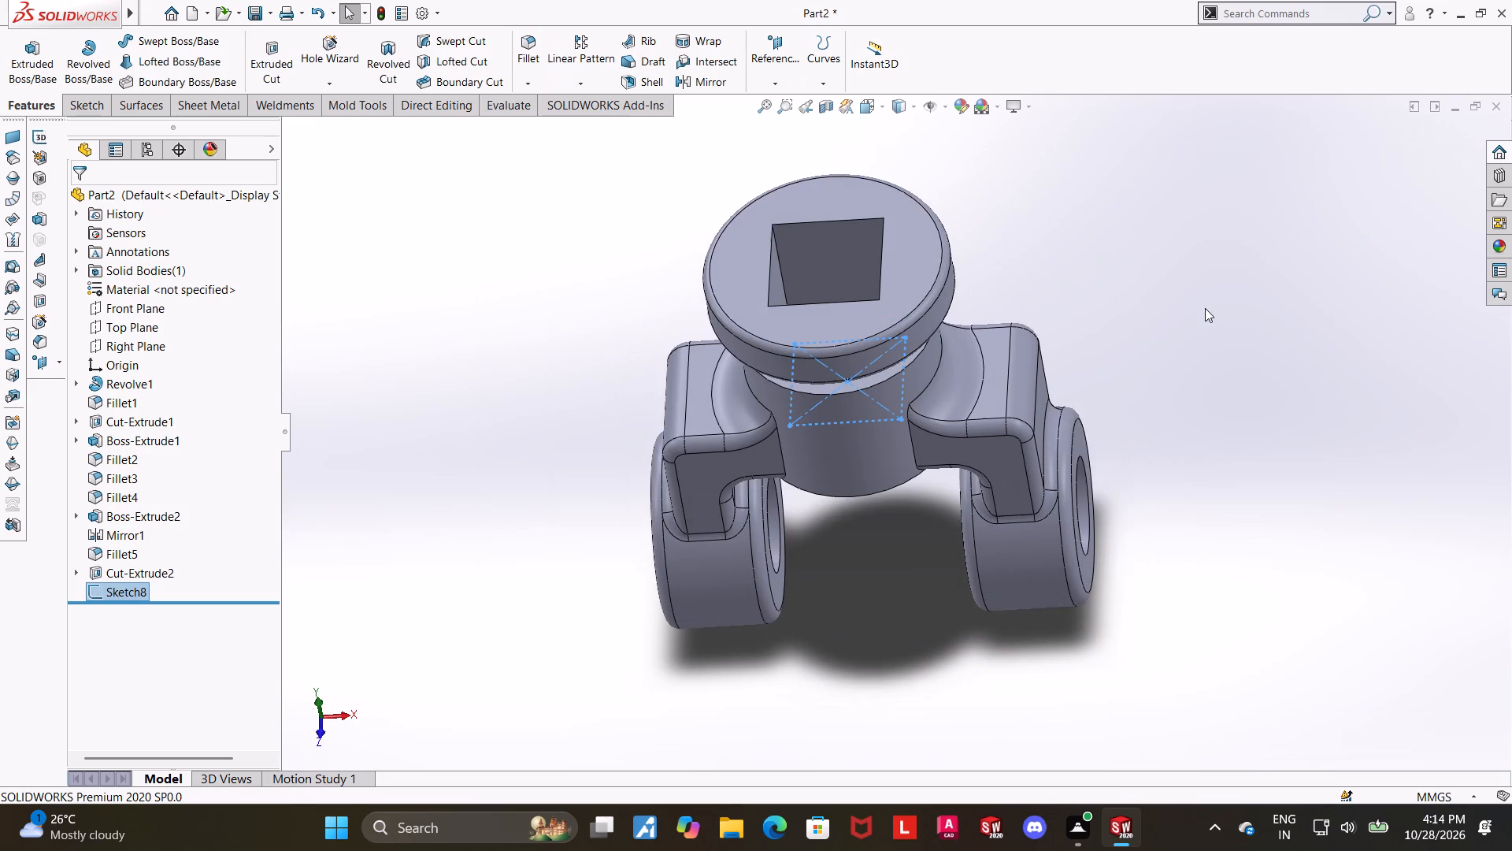
{"action": "left_click", "coordinate": [253, 72]}
{"action": "middle_click_drag", "start_coordinate": [513, 314], "coordinate": [507, 270]}
{"action": "scroll", "coordinate": [506, 245], "scroll_direction": "up", "scroll_amount": 1}
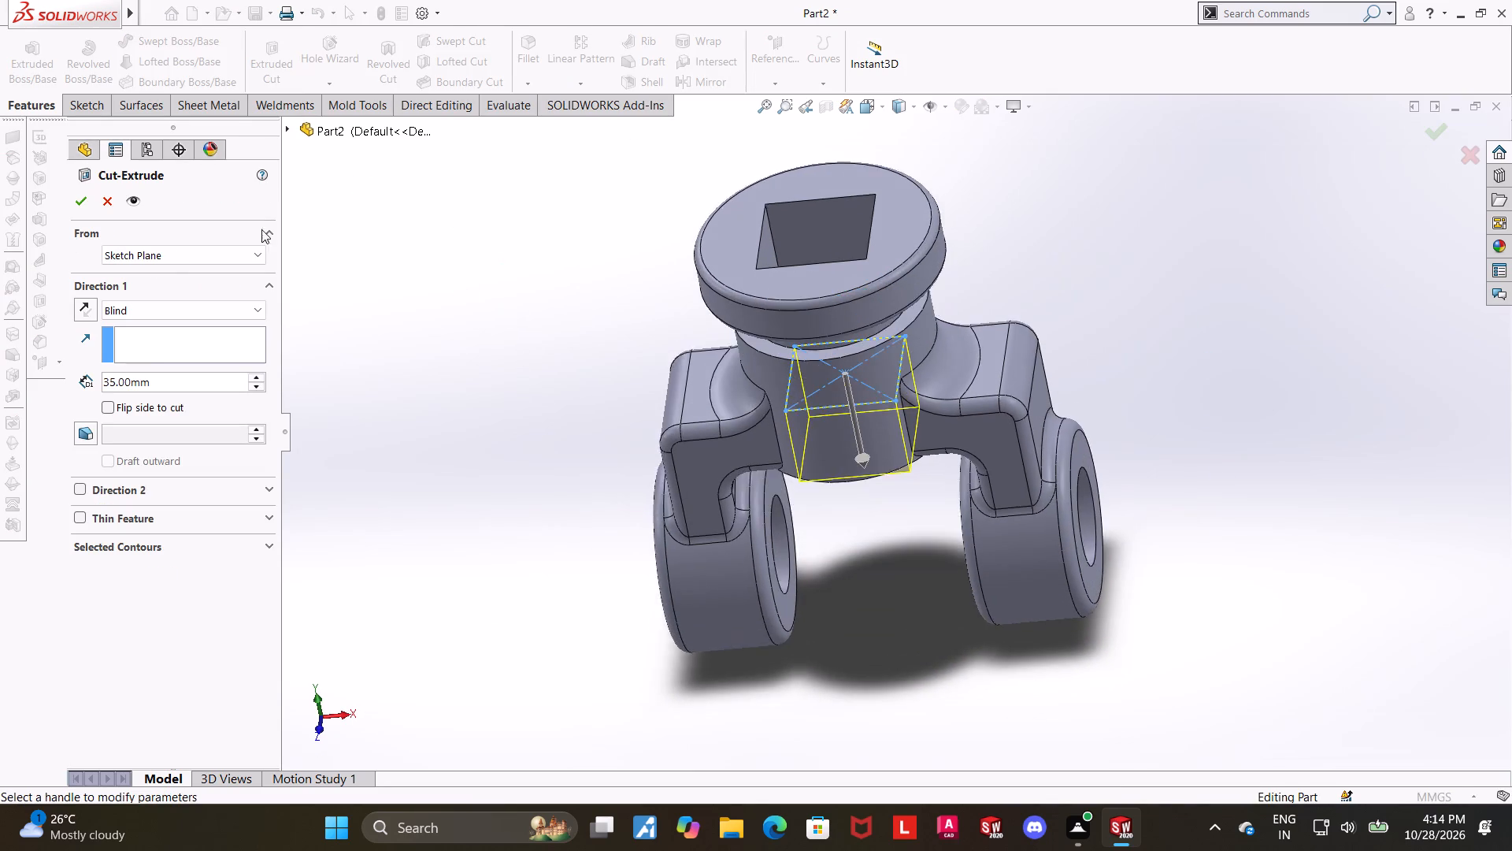
{"action": "left_click", "coordinate": [165, 312]}
{"action": "left_click", "coordinate": [158, 340]}
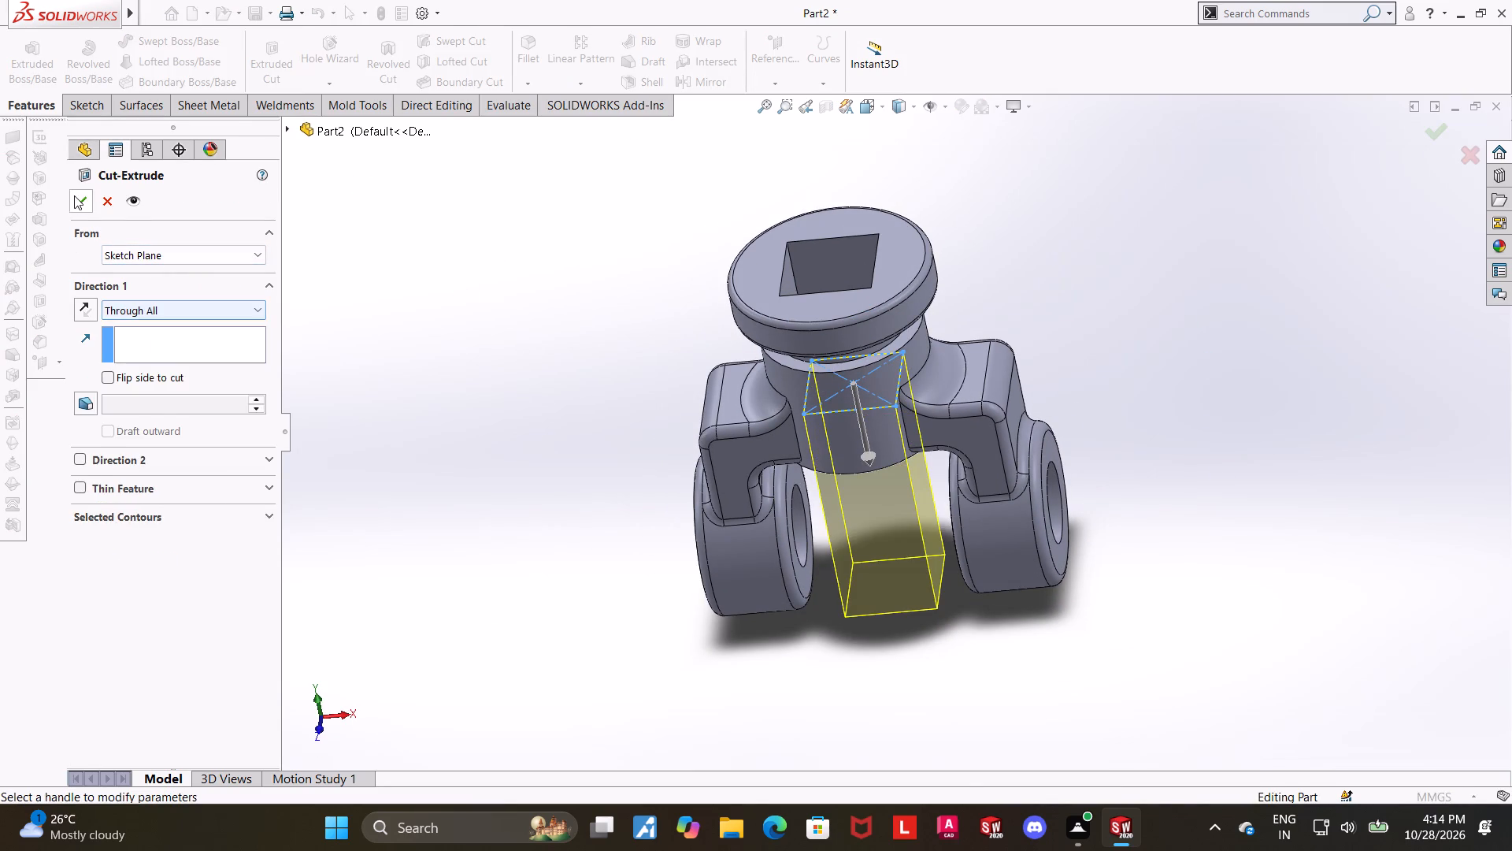
{"action": "left_click", "coordinate": [74, 195]}
{"action": "left_click", "coordinate": [460, 392]}
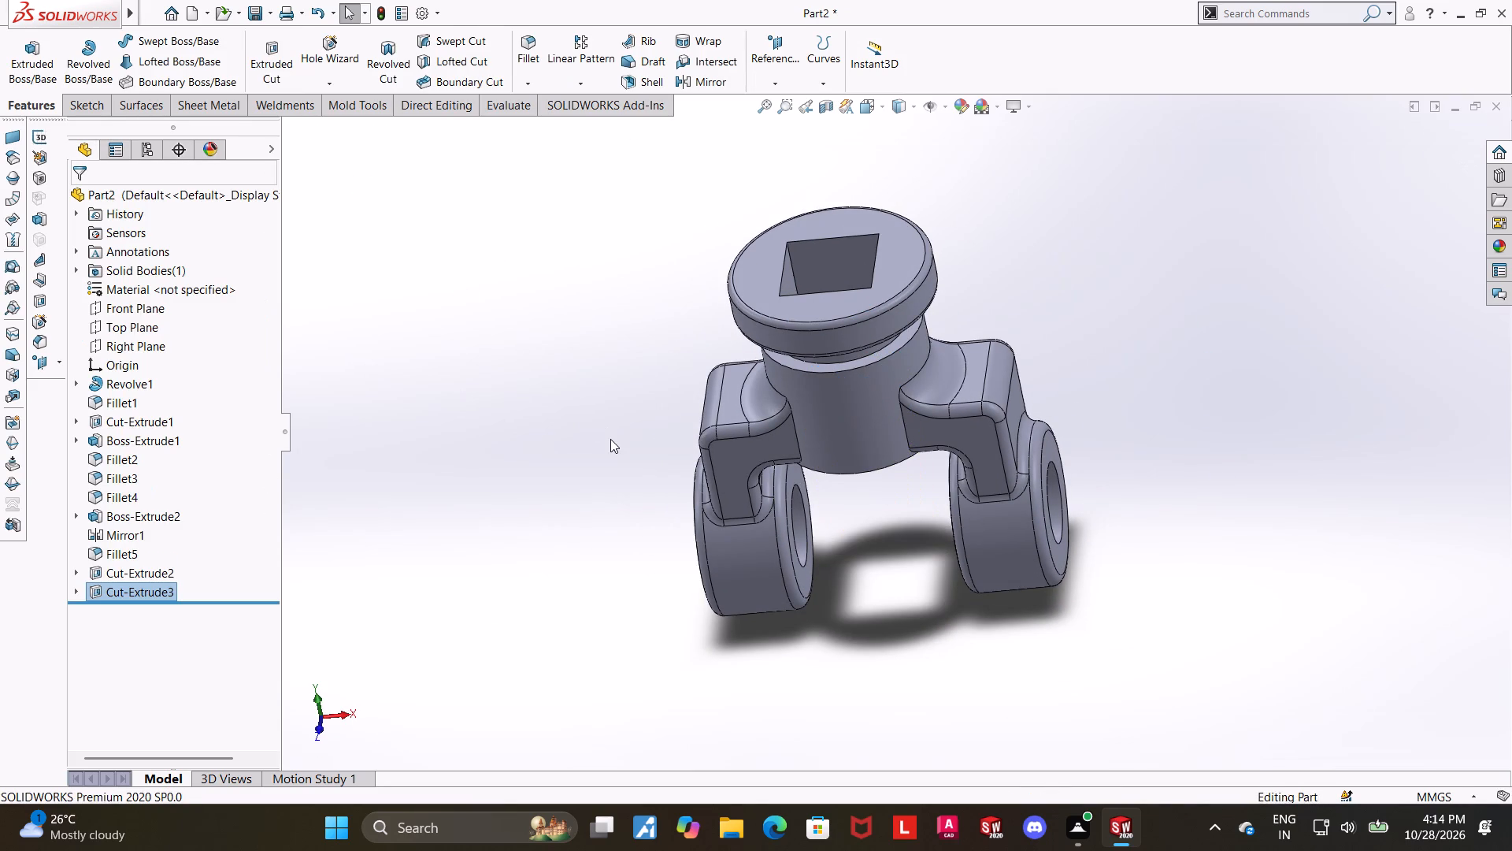
{"action": "key", "text": "ctrl+7"}
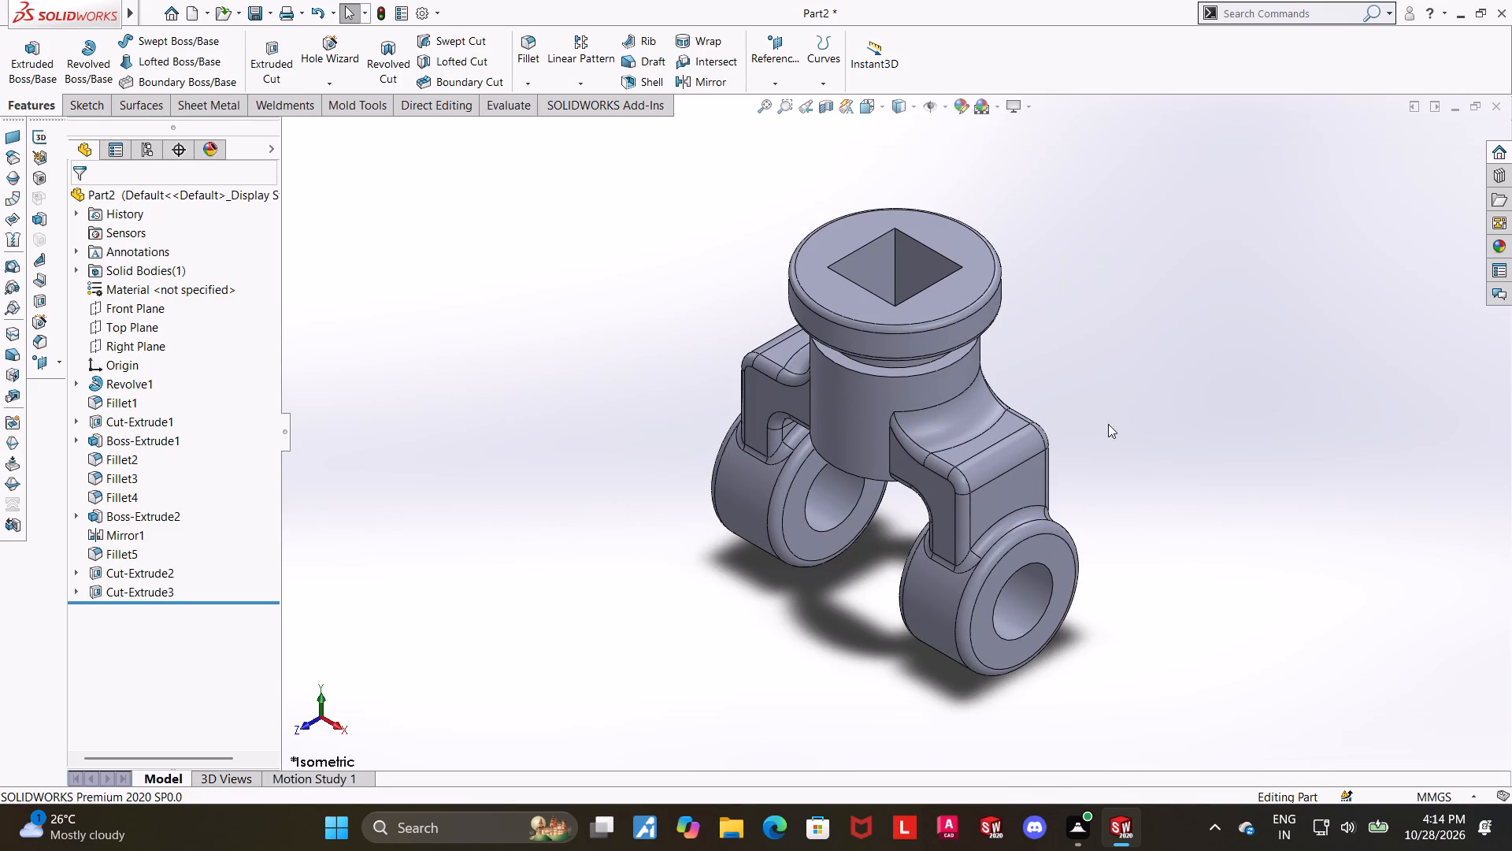
{"action": "left_click", "coordinate": [1102, 428]}
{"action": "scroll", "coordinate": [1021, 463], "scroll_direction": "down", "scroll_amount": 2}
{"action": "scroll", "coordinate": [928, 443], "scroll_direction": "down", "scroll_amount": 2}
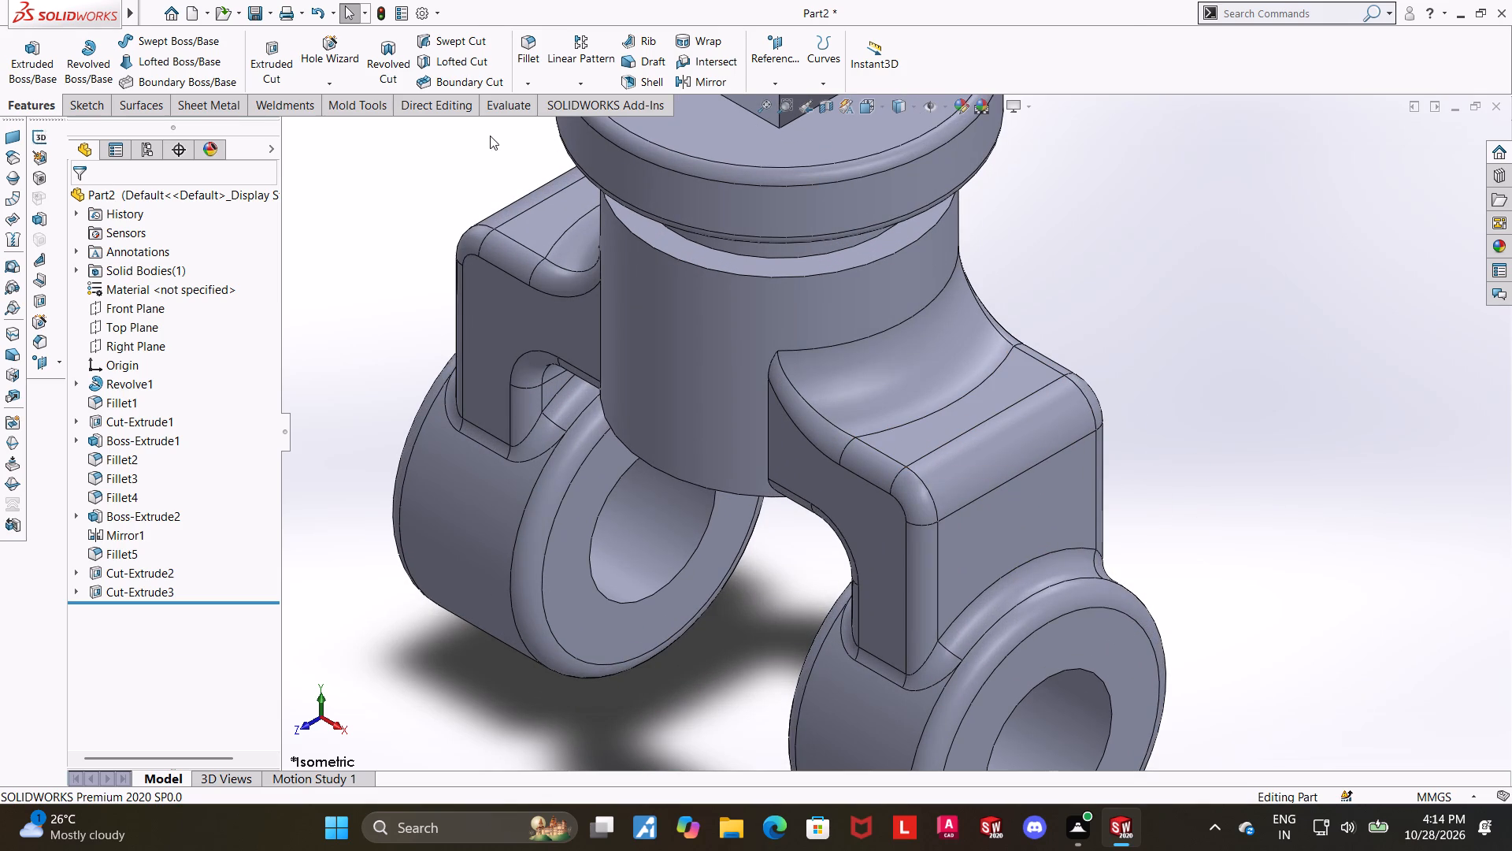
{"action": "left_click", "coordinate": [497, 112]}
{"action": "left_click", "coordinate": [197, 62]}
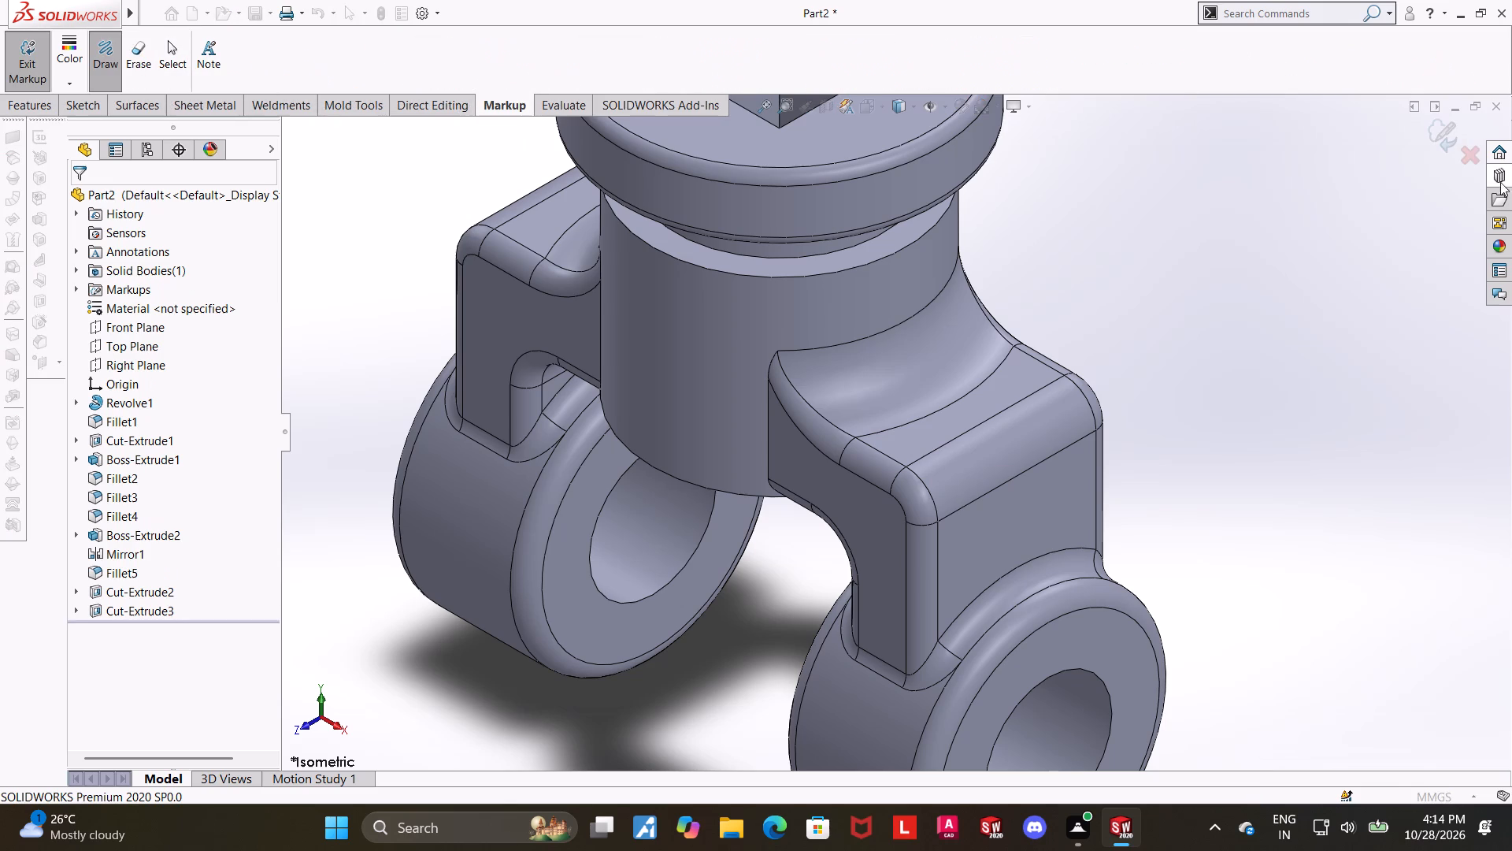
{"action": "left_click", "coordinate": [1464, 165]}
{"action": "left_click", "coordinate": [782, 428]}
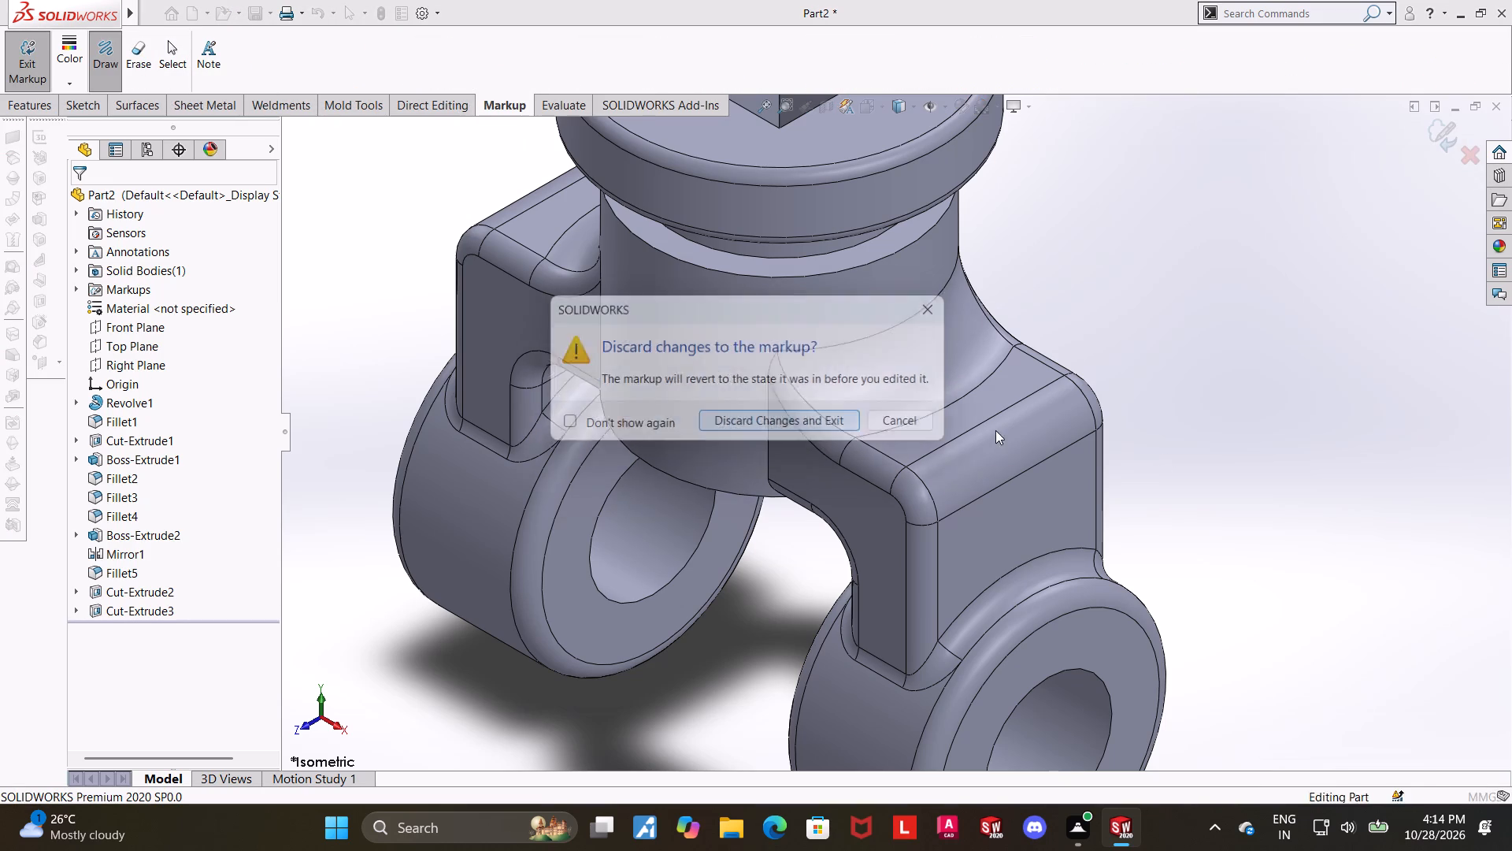
Measure the centre distance between the outer flat faces of the two bosses.
{"action": "scroll", "coordinate": [1280, 457], "scroll_direction": "up", "scroll_amount": 3}
{"action": "scroll", "coordinate": [1236, 527], "scroll_direction": "up", "scroll_amount": 3}
{"action": "scroll", "coordinate": [1121, 593], "scroll_direction": "down", "scroll_amount": 2}
{"action": "left_click", "coordinate": [175, 45]}
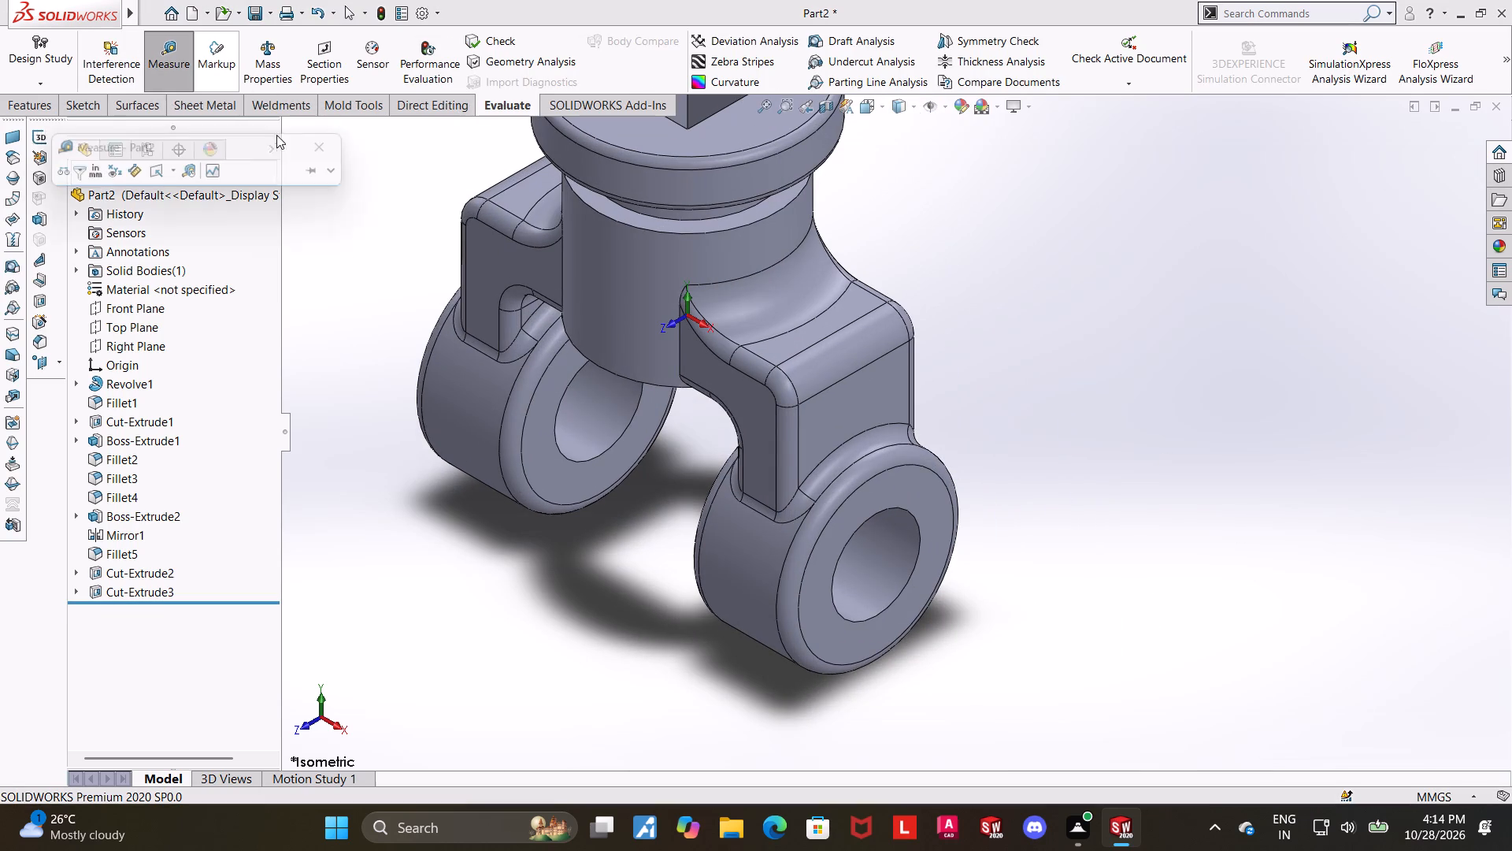
{"action": "left_click", "coordinate": [821, 592]}
{"action": "middle_click_drag", "start_coordinate": [814, 475], "coordinate": [1009, 575]}
{"action": "left_click", "coordinate": [669, 421]}
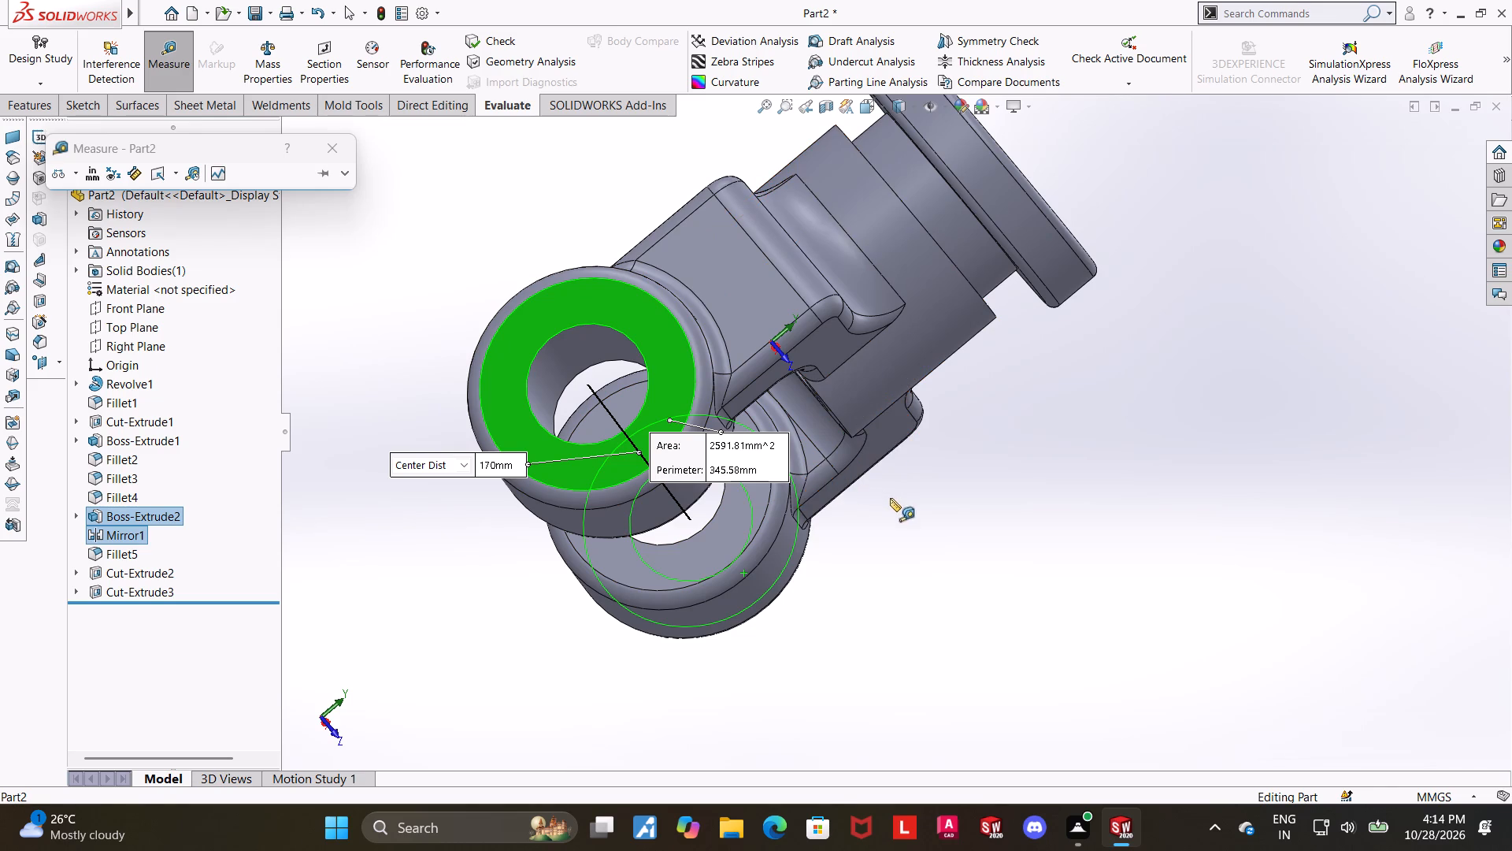
{"action": "key", "text": "Escape"}
{"action": "middle_click_drag", "start_coordinate": [880, 507], "coordinate": [812, 522]}
{"action": "middle_click_drag", "start_coordinate": [778, 526], "coordinate": [767, 521]}
{"action": "scroll", "coordinate": [767, 521], "scroll_direction": "up", "scroll_amount": 4}
{"action": "key", "text": "Escape"}
Measure the width of one boss between its inner and outer flat faces.
{"action": "middle_click_drag", "start_coordinate": [834, 540], "coordinate": [787, 517]}
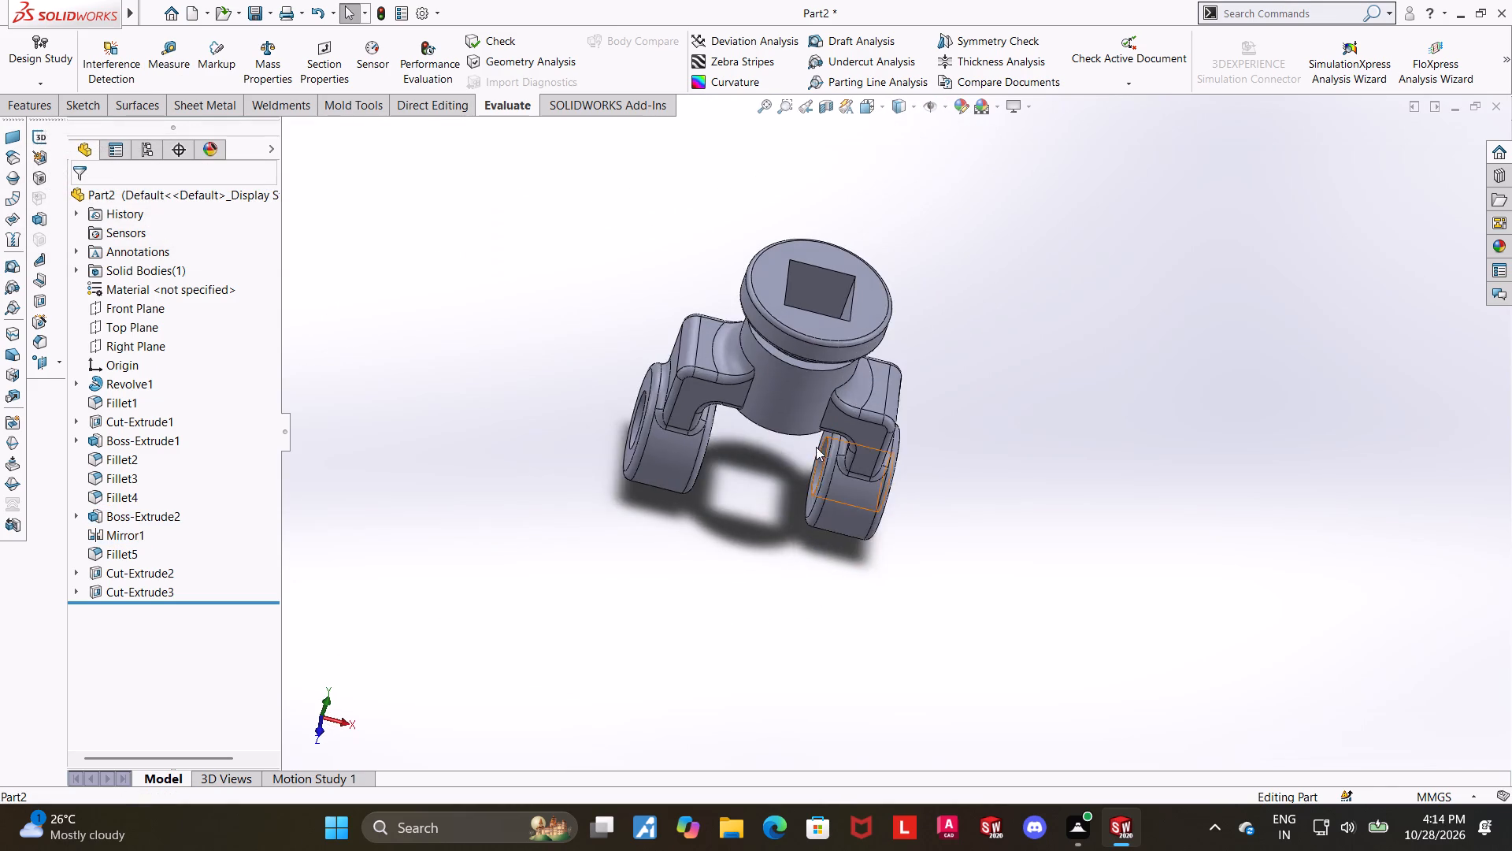
{"action": "scroll", "coordinate": [804, 438], "scroll_direction": "down", "scroll_amount": 3}
{"action": "middle_click_drag", "start_coordinate": [686, 474], "coordinate": [653, 424]}
{"action": "left_click", "coordinate": [161, 43]}
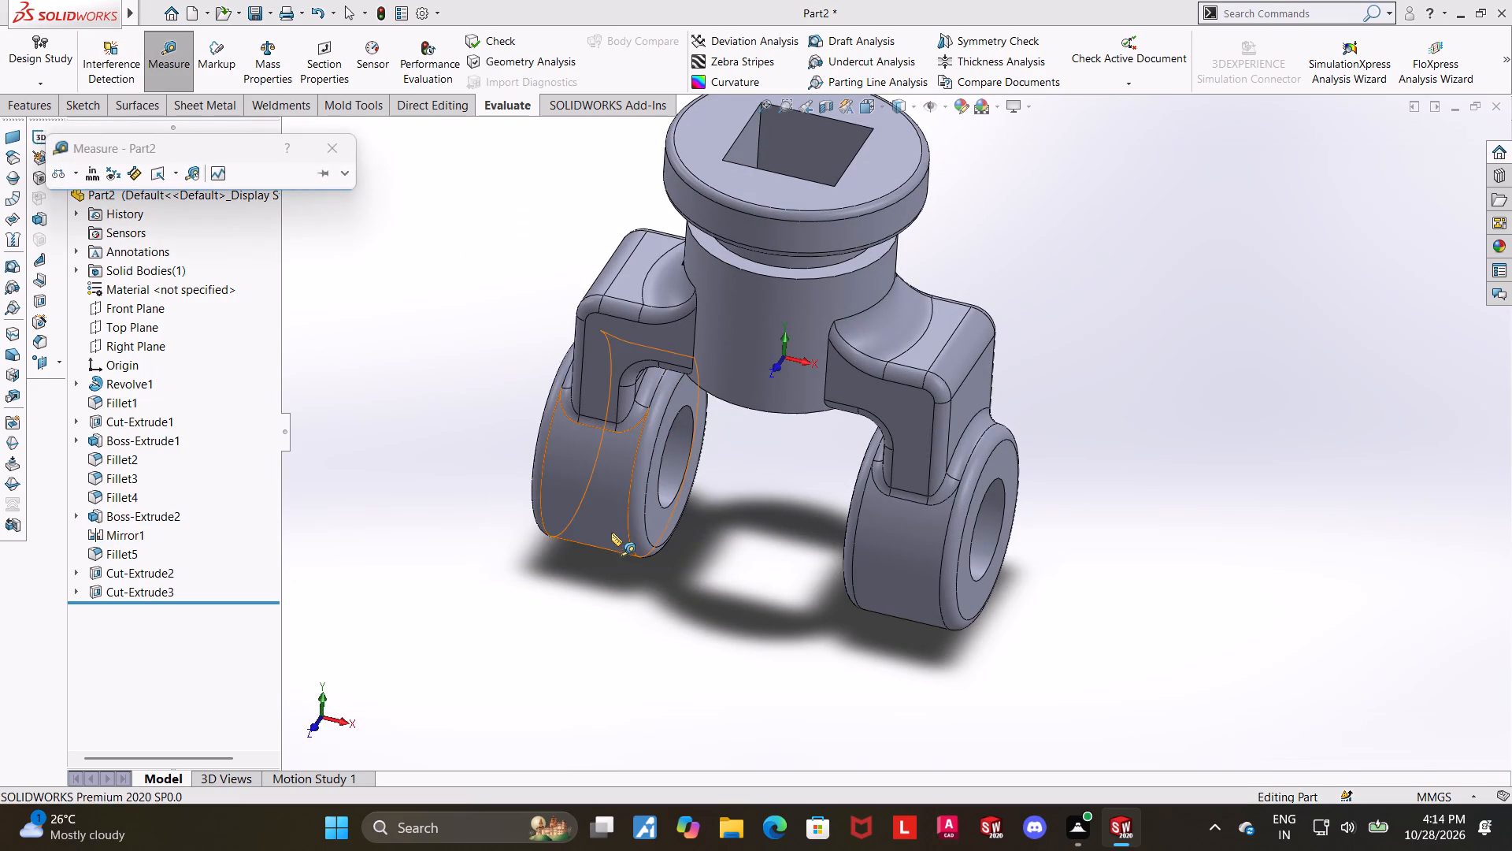
{"action": "middle_click_drag", "start_coordinate": [647, 549], "coordinate": [619, 517]}
{"action": "left_click", "coordinate": [720, 546]}
{"action": "middle_click_drag", "start_coordinate": [758, 559], "coordinate": [822, 582]}
{"action": "middle_click_drag", "start_coordinate": [669, 534], "coordinate": [708, 552]}
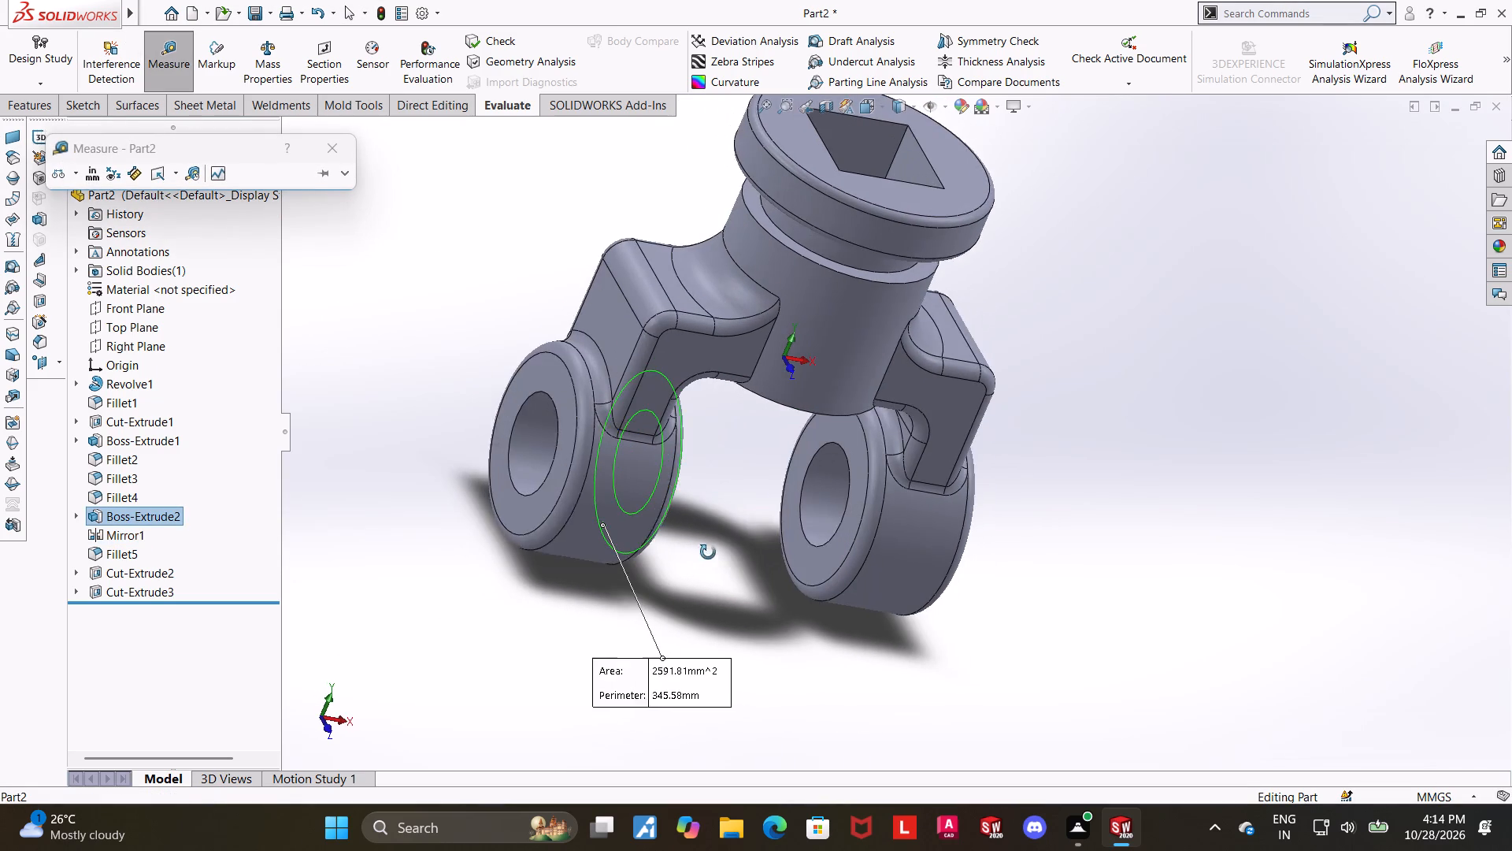
{"action": "middle_click_drag", "start_coordinate": [708, 552], "coordinate": [709, 552]}
{"action": "left_click", "coordinate": [527, 513]}
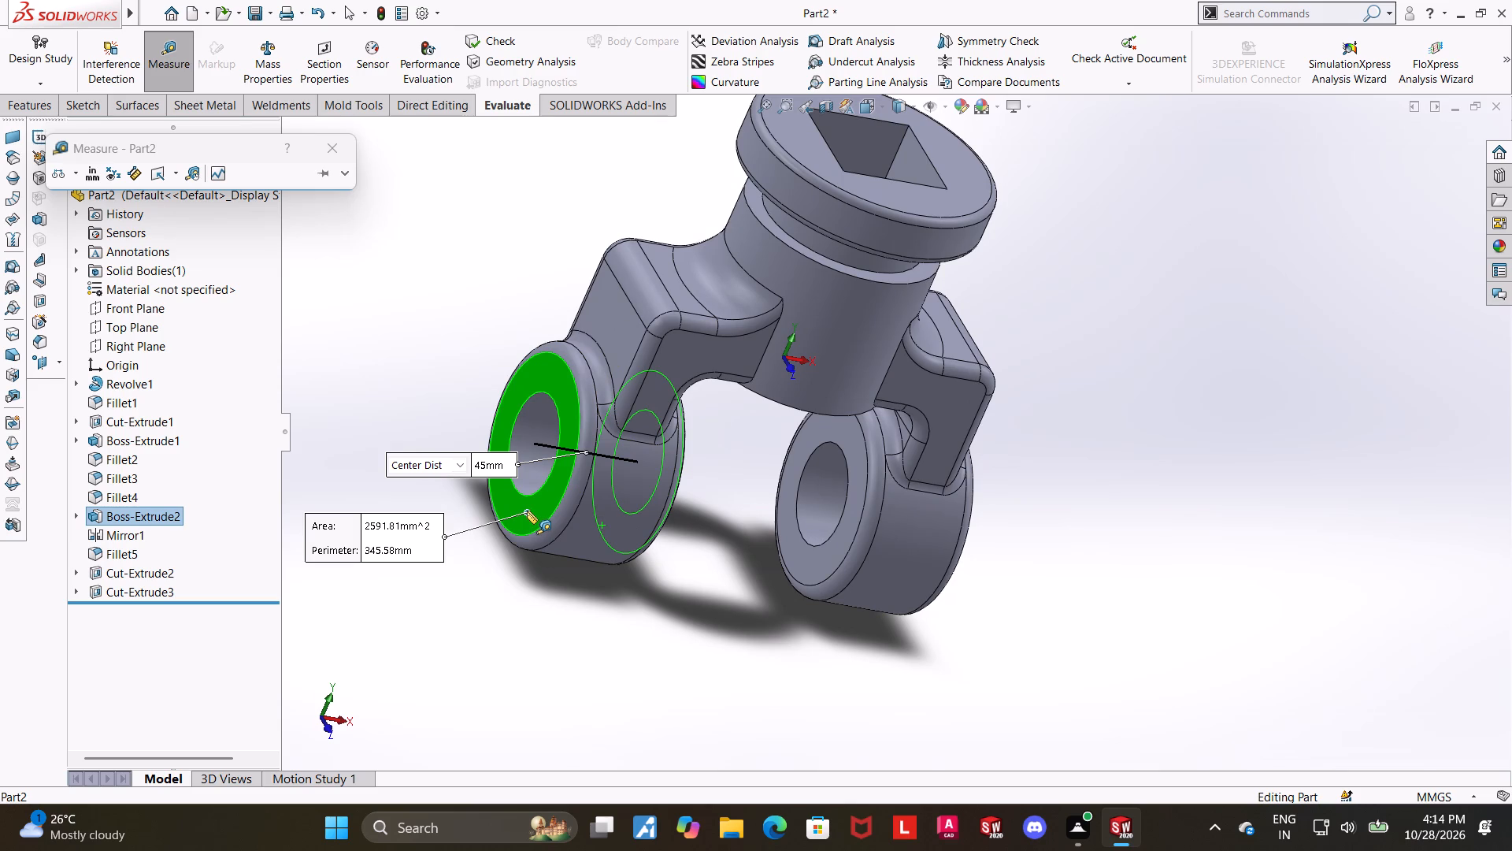
{"action": "key", "text": "Escape"}
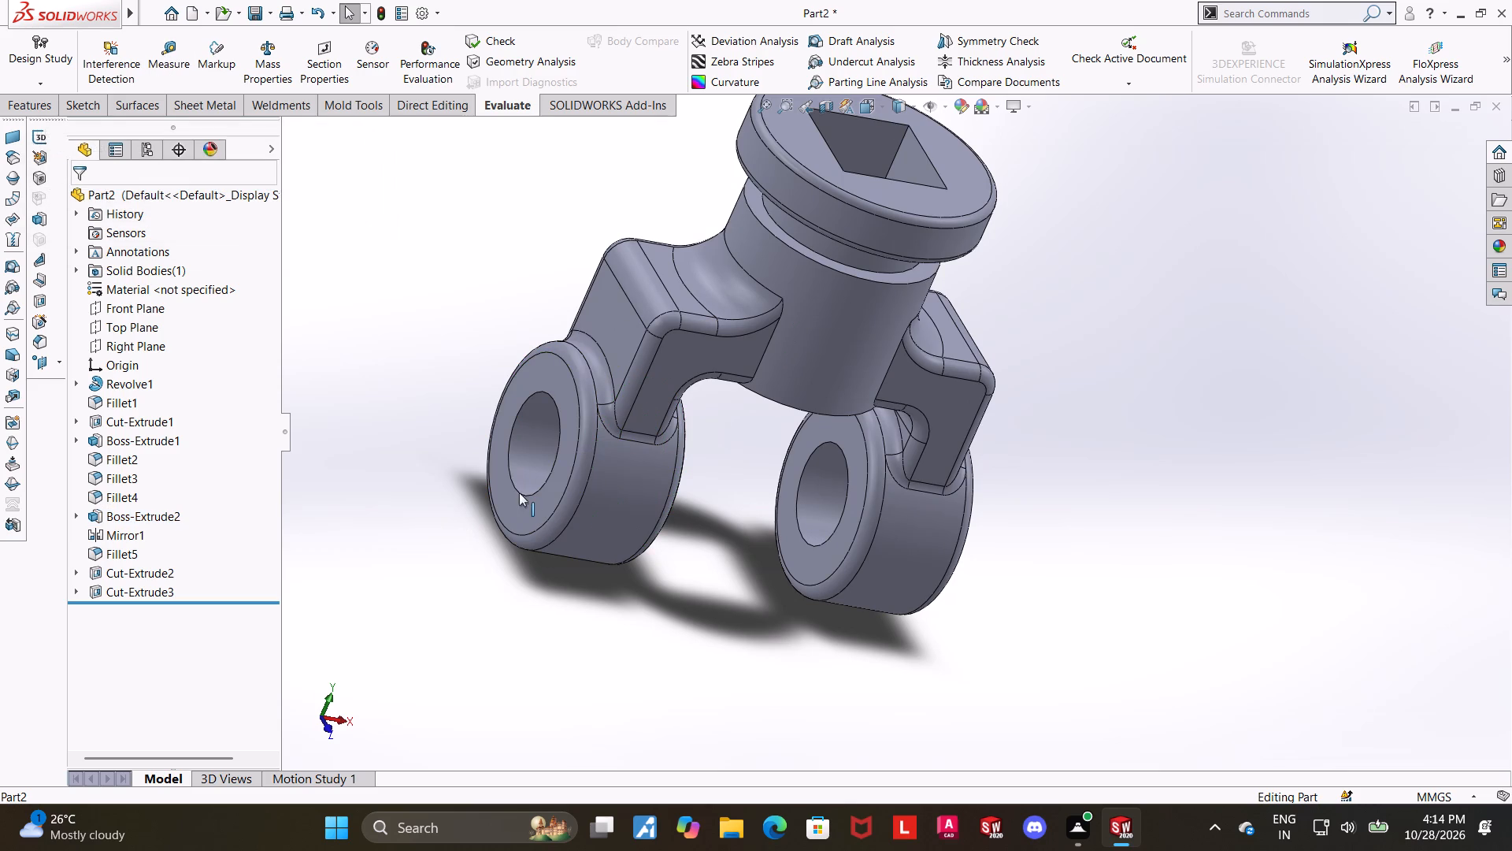
Edit the bridge profile Sketch5, set its overall width to 140 mm, and exit the sketch.
{"action": "left_click", "coordinate": [83, 439]}
{"action": "left_click", "coordinate": [124, 463]}
{"action": "left_click", "coordinate": [134, 422]}
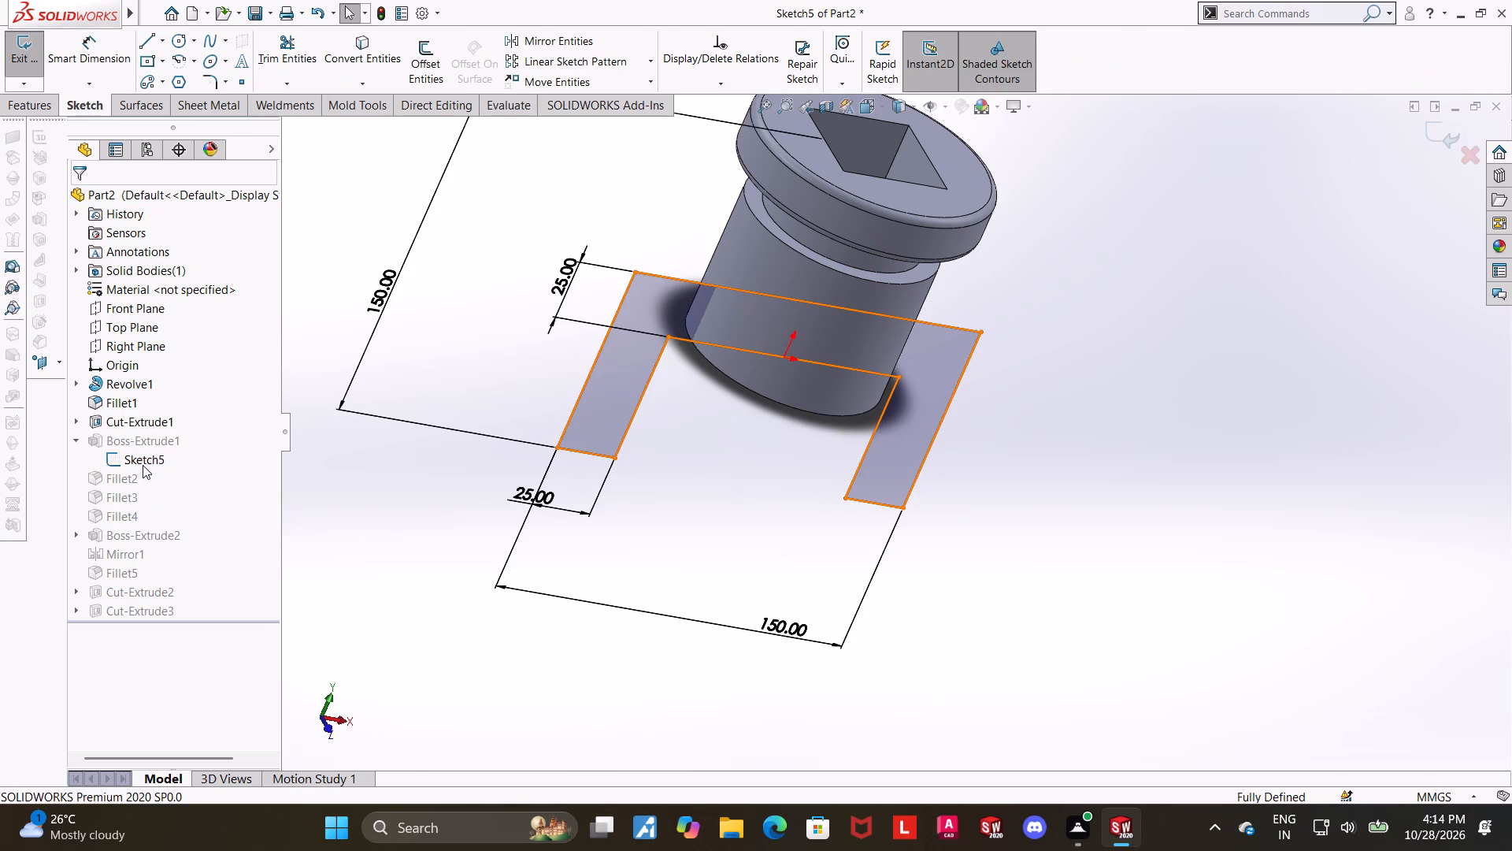
{"action": "left_click", "coordinate": [143, 465]}
{"action": "left_click", "coordinate": [174, 445]}
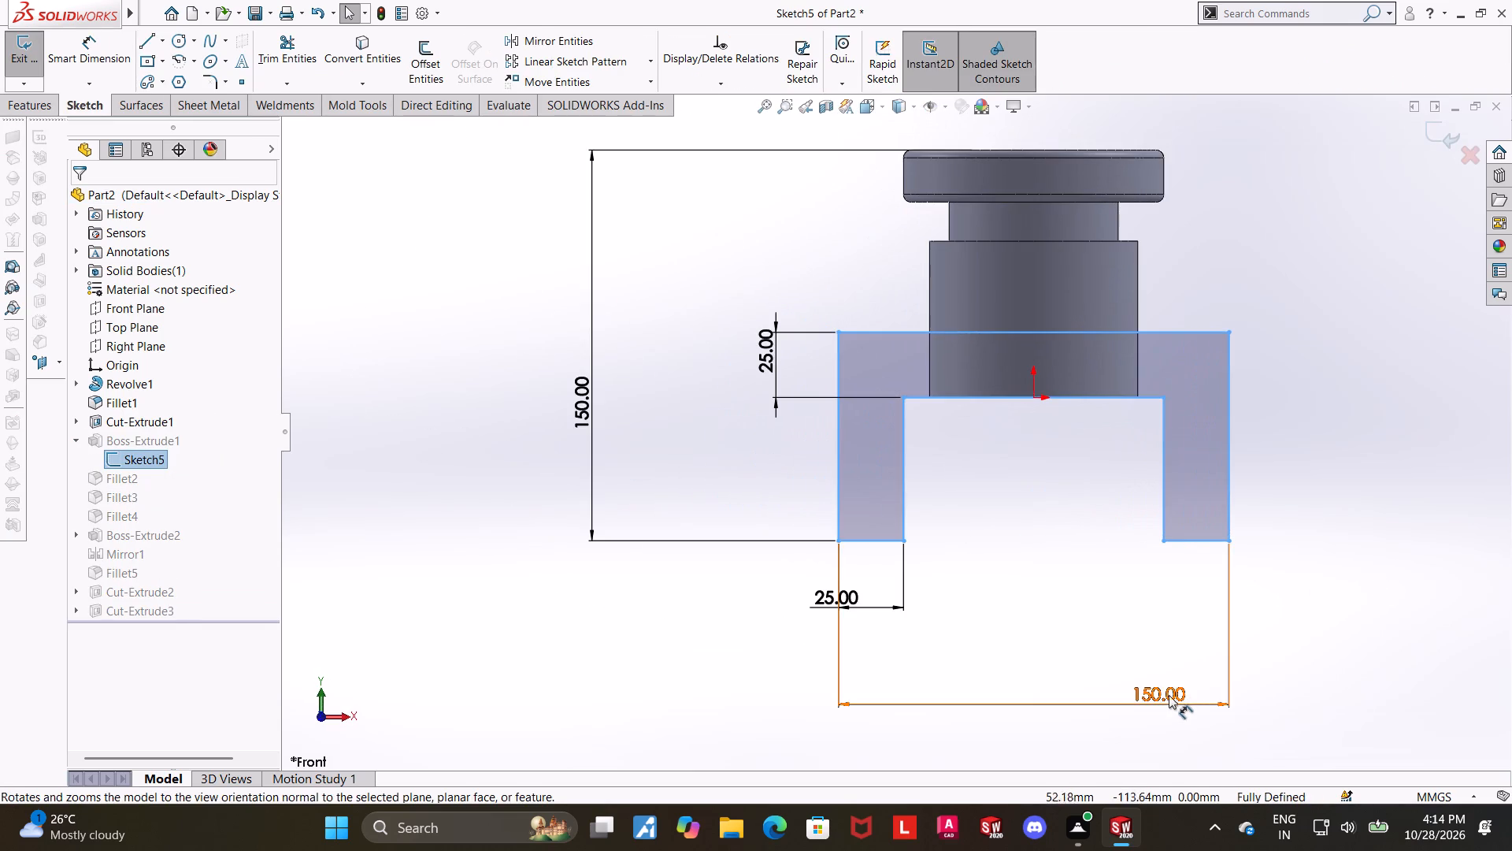
{"action": "left_click", "coordinate": [1168, 696]}
{"action": "type", "text": "140"}
{"action": "key", "text": "Return"}
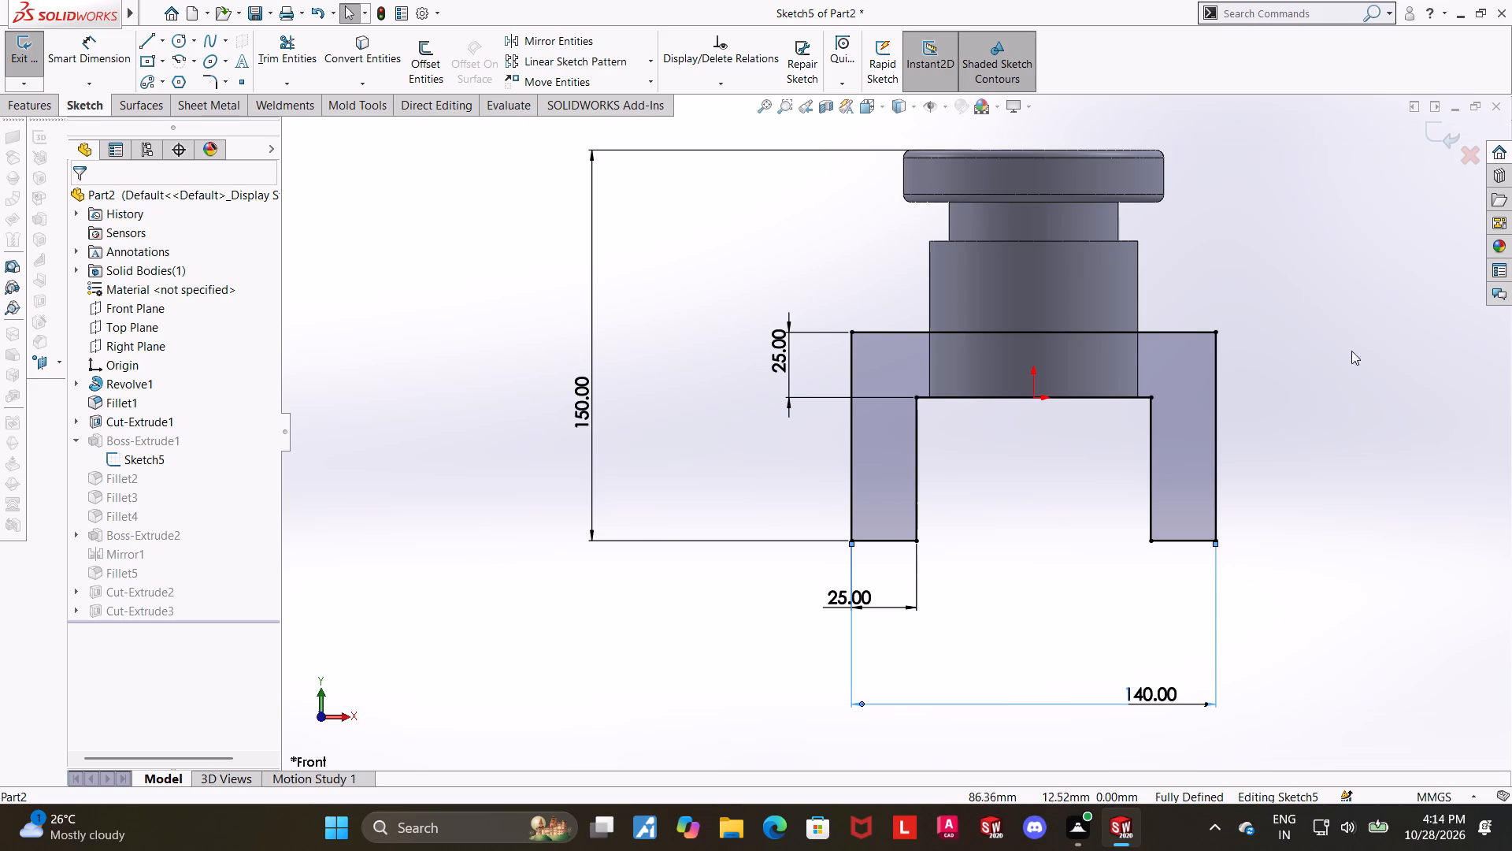
{"action": "left_click", "coordinate": [1443, 135]}
Examine the rebuilt bridge and bosses from several angles and in isometric view.
{"action": "middle_click_drag", "start_coordinate": [1332, 381], "coordinate": [1258, 368]}
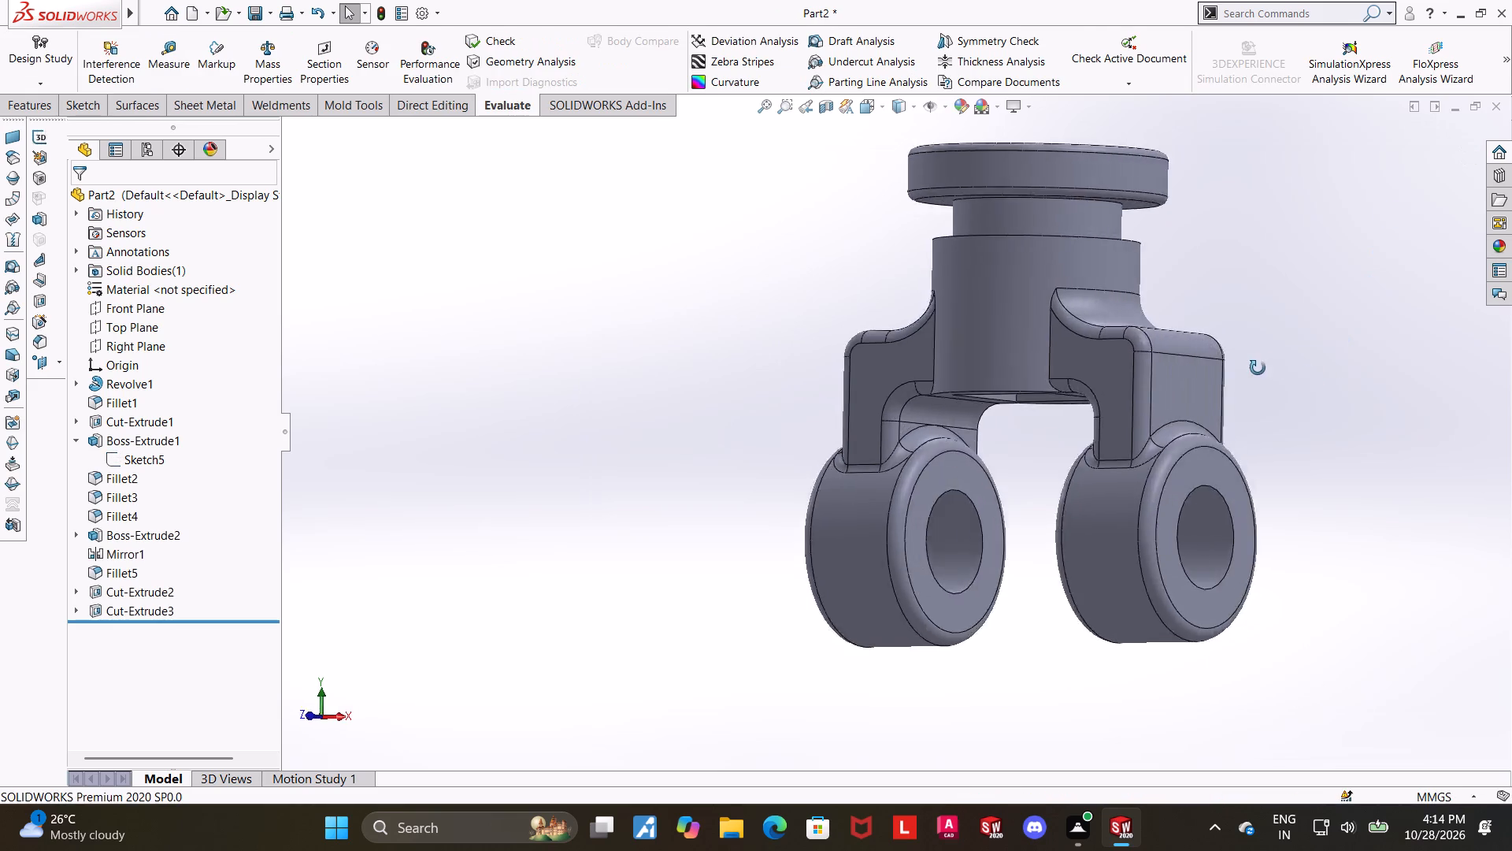
{"action": "middle_click_drag", "start_coordinate": [1258, 368], "coordinate": [1291, 497]}
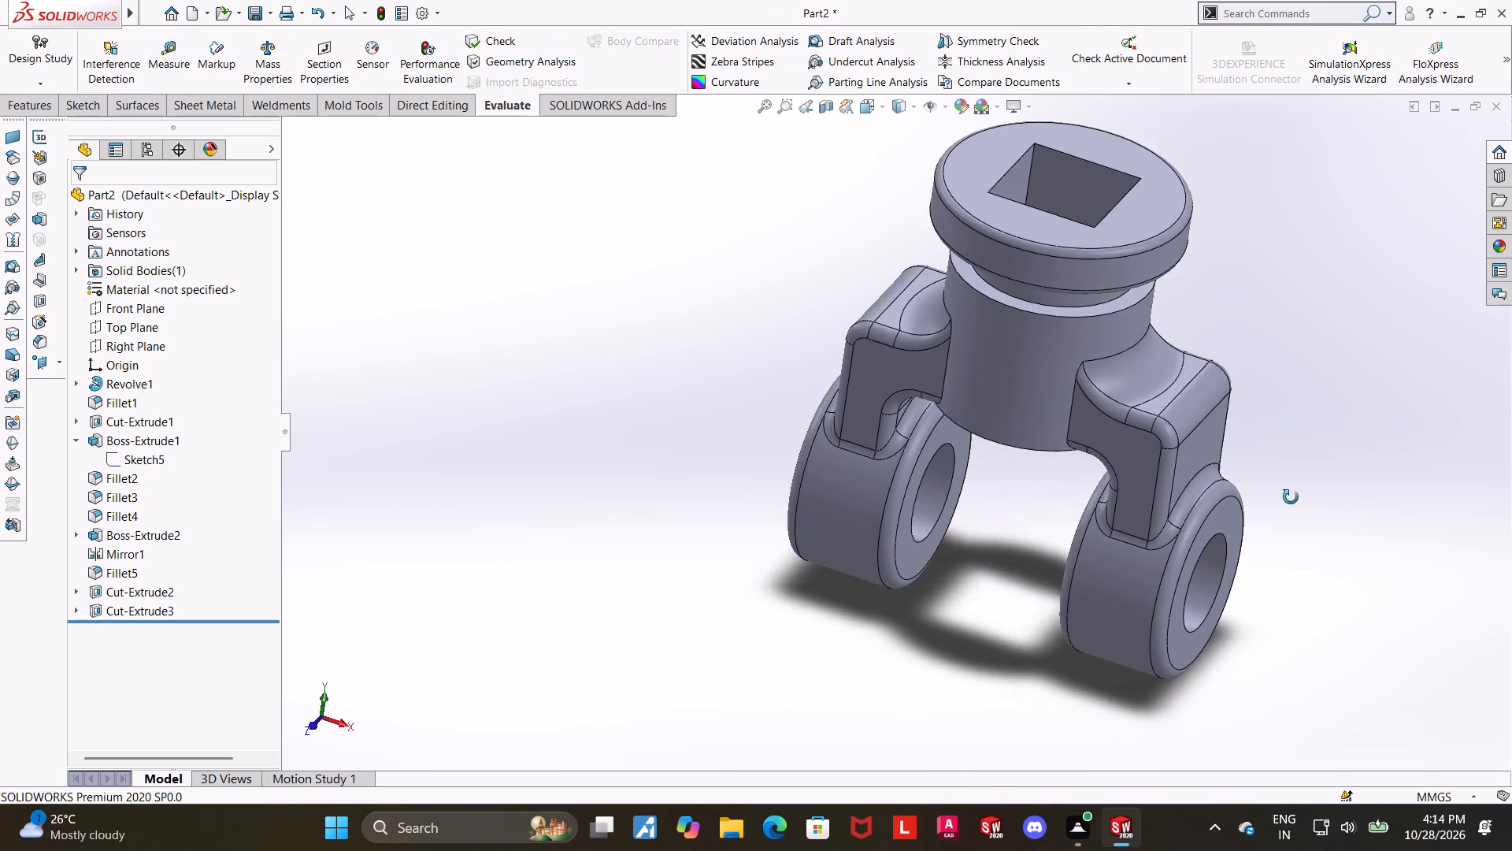
{"action": "middle_click_drag", "start_coordinate": [1291, 497], "coordinate": [1385, 520]}
{"action": "middle_click_drag", "start_coordinate": [924, 452], "coordinate": [1001, 507]}
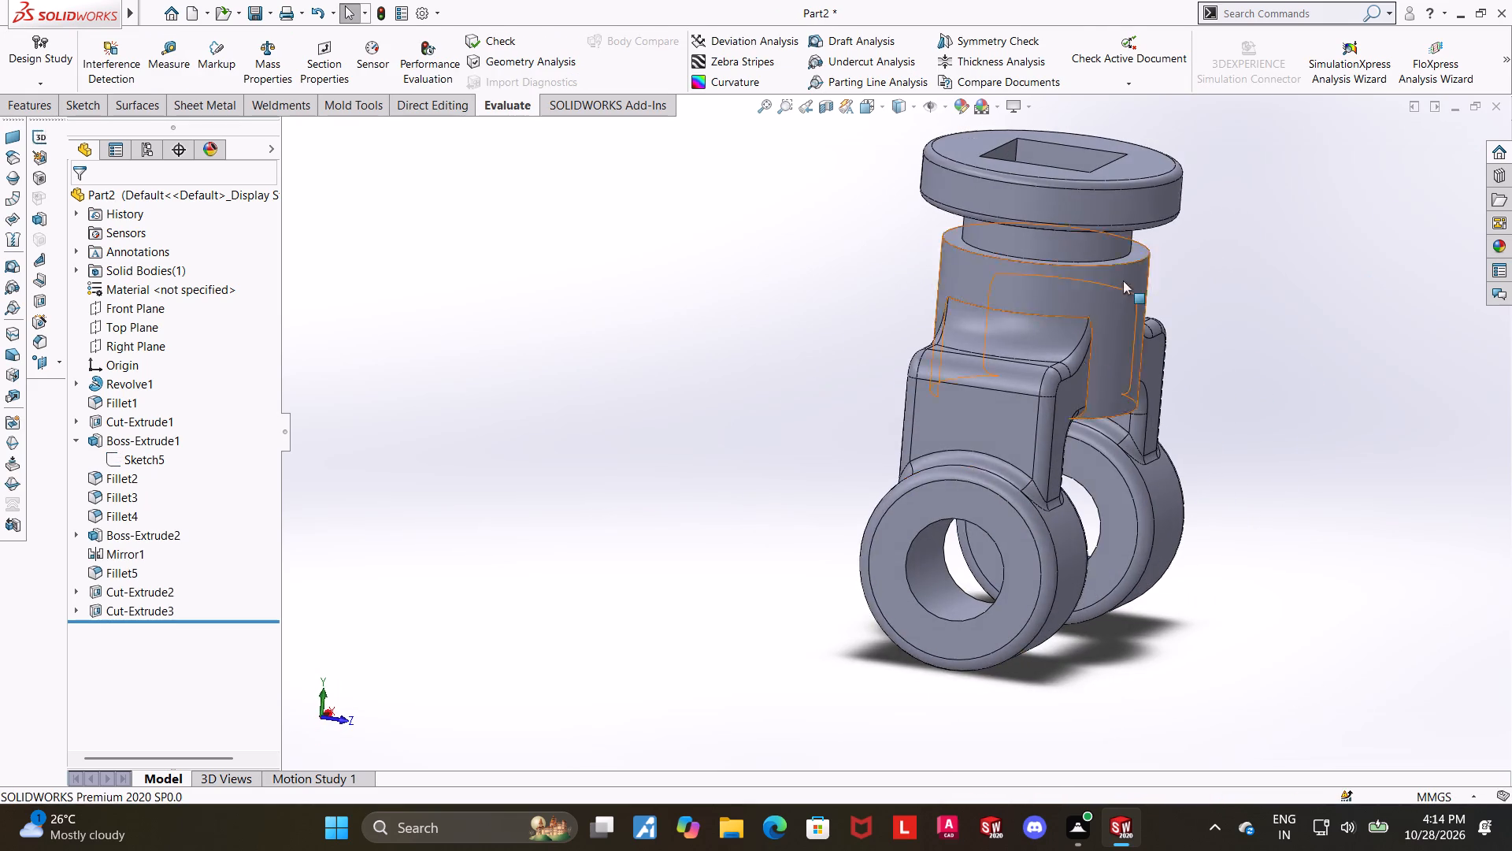
{"action": "key", "text": "ctrl+7"}
{"action": "scroll", "coordinate": [1038, 474], "scroll_direction": "down", "scroll_amount": 1}
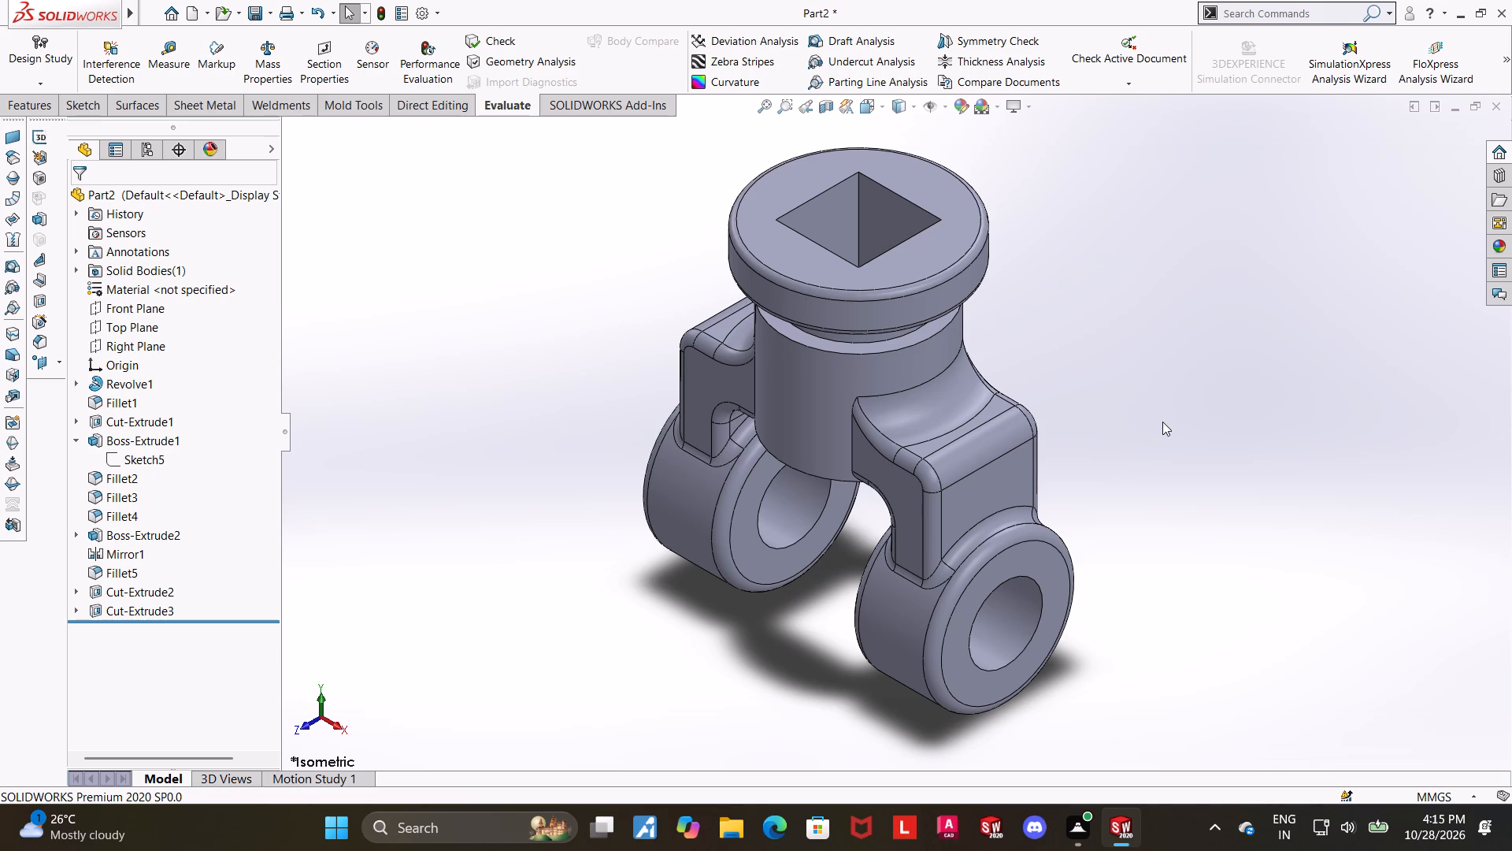
Open the bridge edge fillet Fillet4 to review its edges and radius, and close it without changes.
{"action": "left_click", "coordinate": [926, 471]}
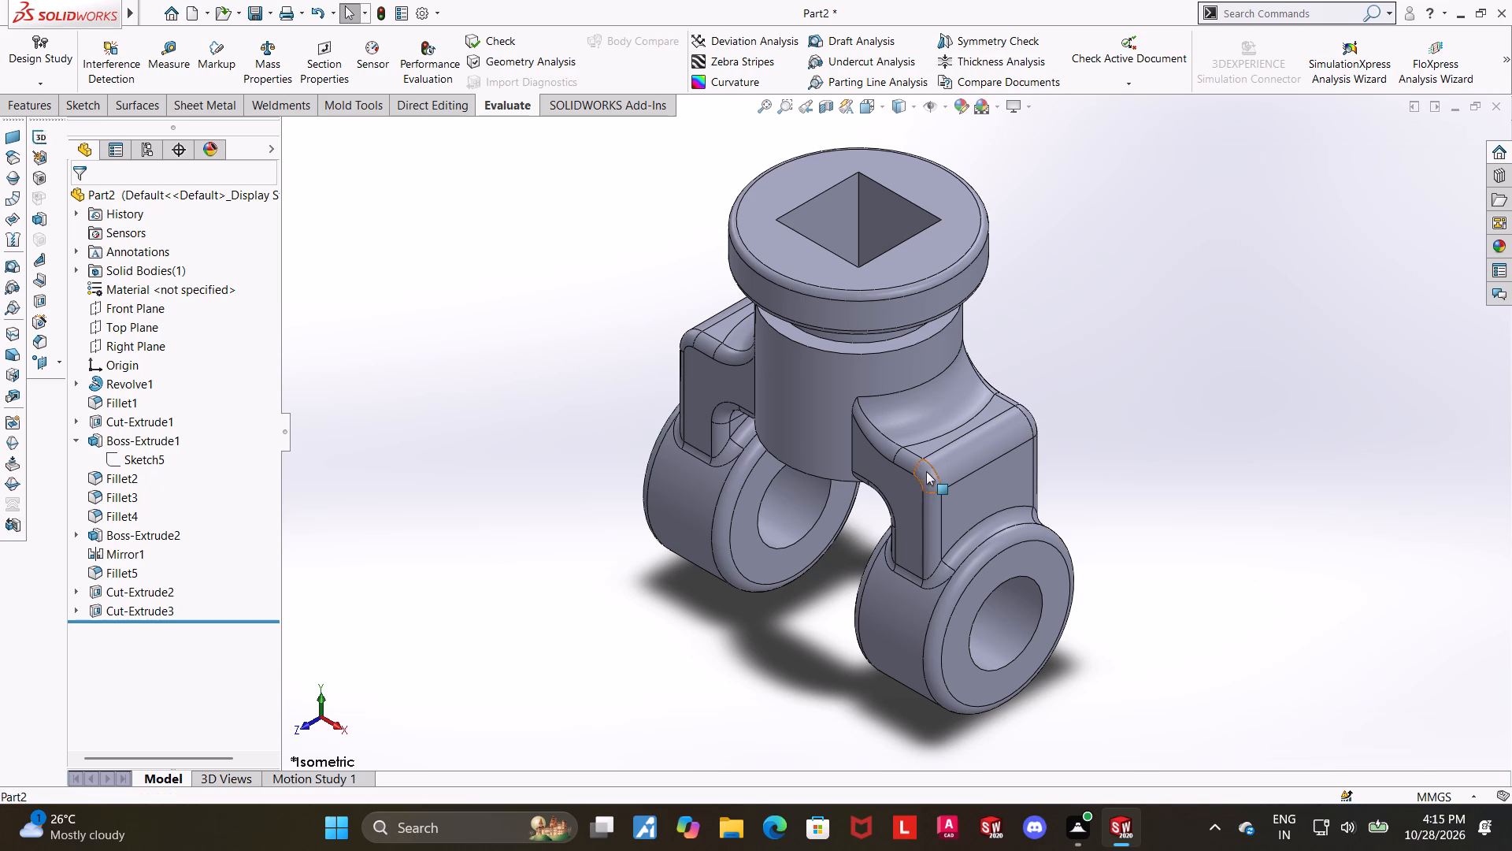
{"action": "left_click", "coordinate": [426, 509]}
{"action": "left_click", "coordinate": [114, 513]}
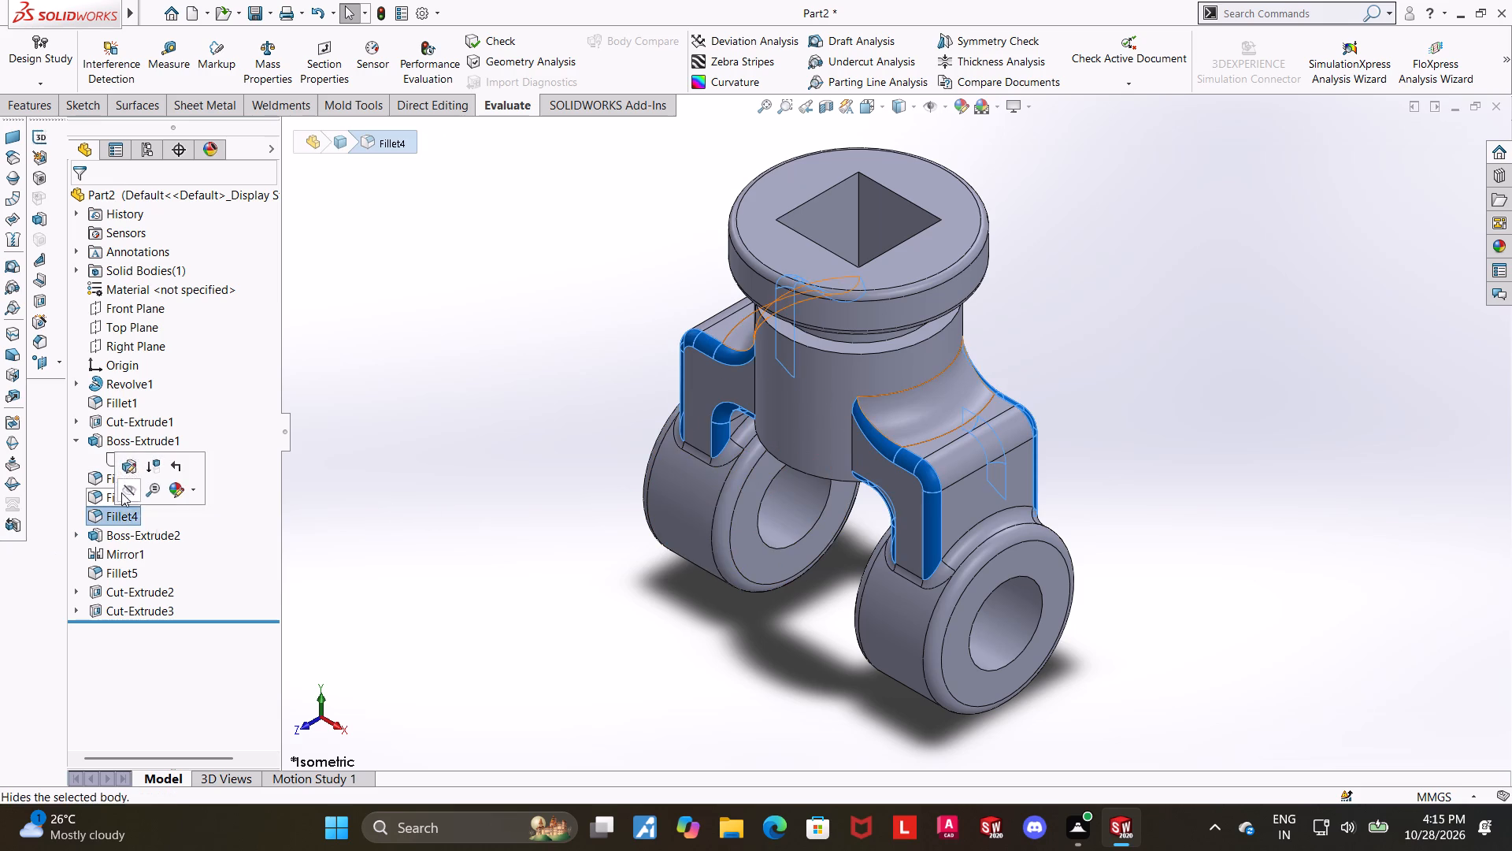
{"action": "left_click", "coordinate": [123, 464]}
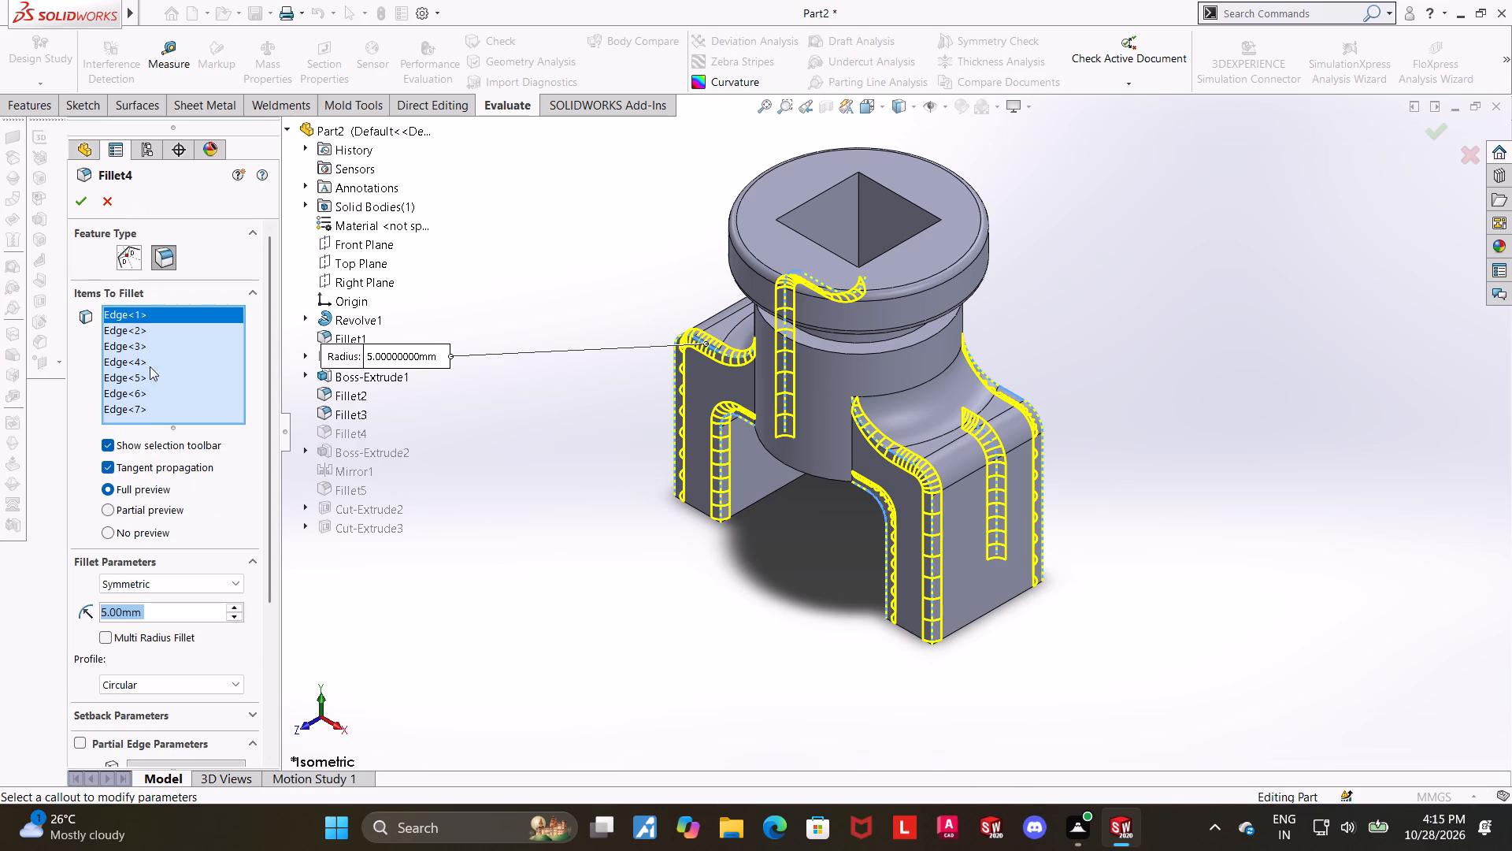
{"action": "left_click", "coordinate": [96, 200]}
{"action": "left_click", "coordinate": [547, 517]}
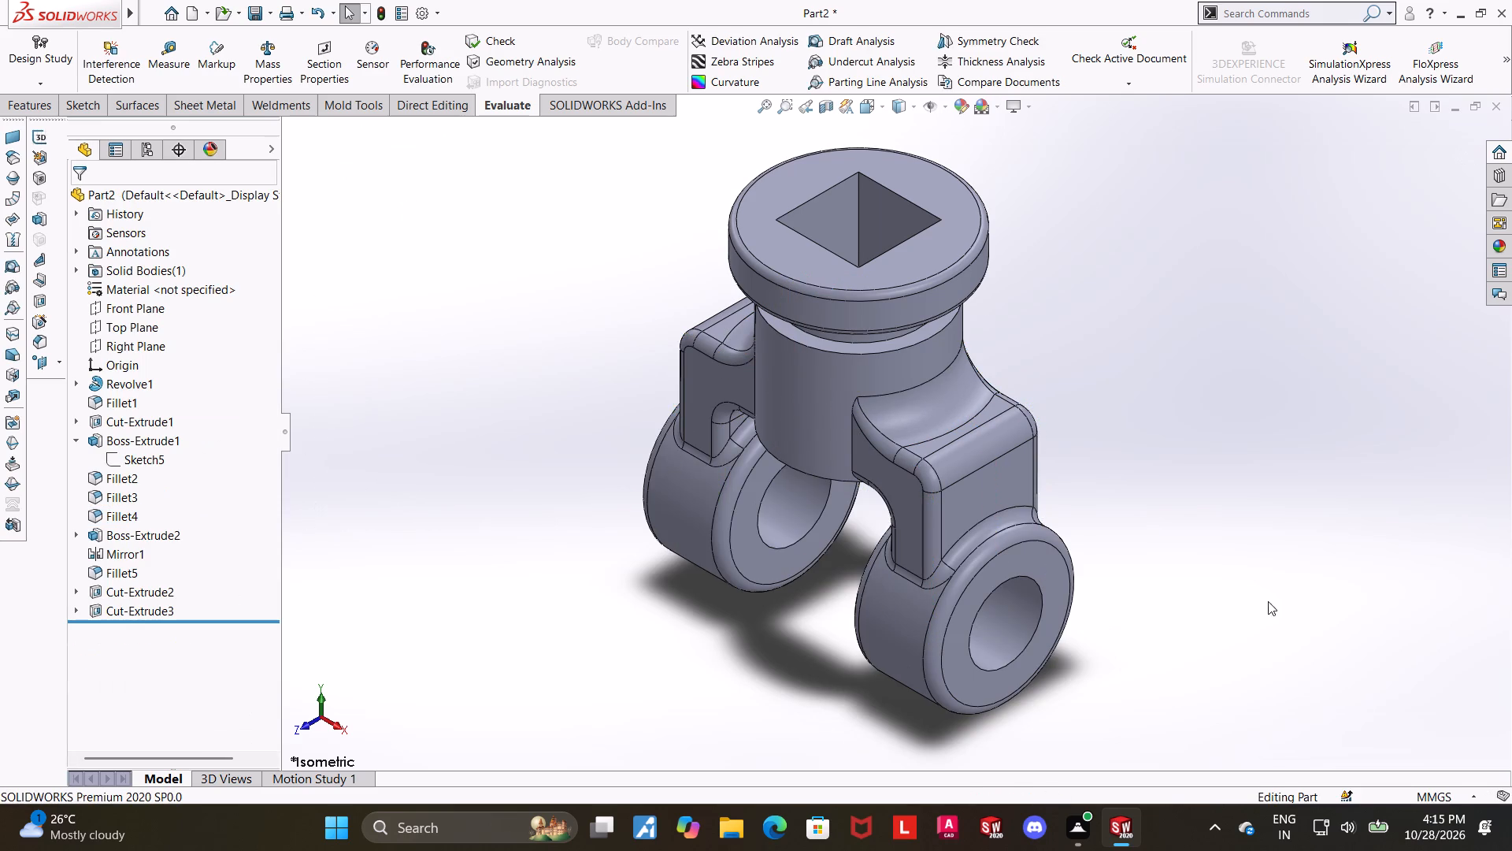
Examine the bridge fillets, boss joints and square cut up close and from several orientations.
{"action": "scroll", "coordinate": [984, 566], "scroll_direction": "down", "scroll_amount": 1}
{"action": "scroll", "coordinate": [911, 559], "scroll_direction": "down", "scroll_amount": 1}
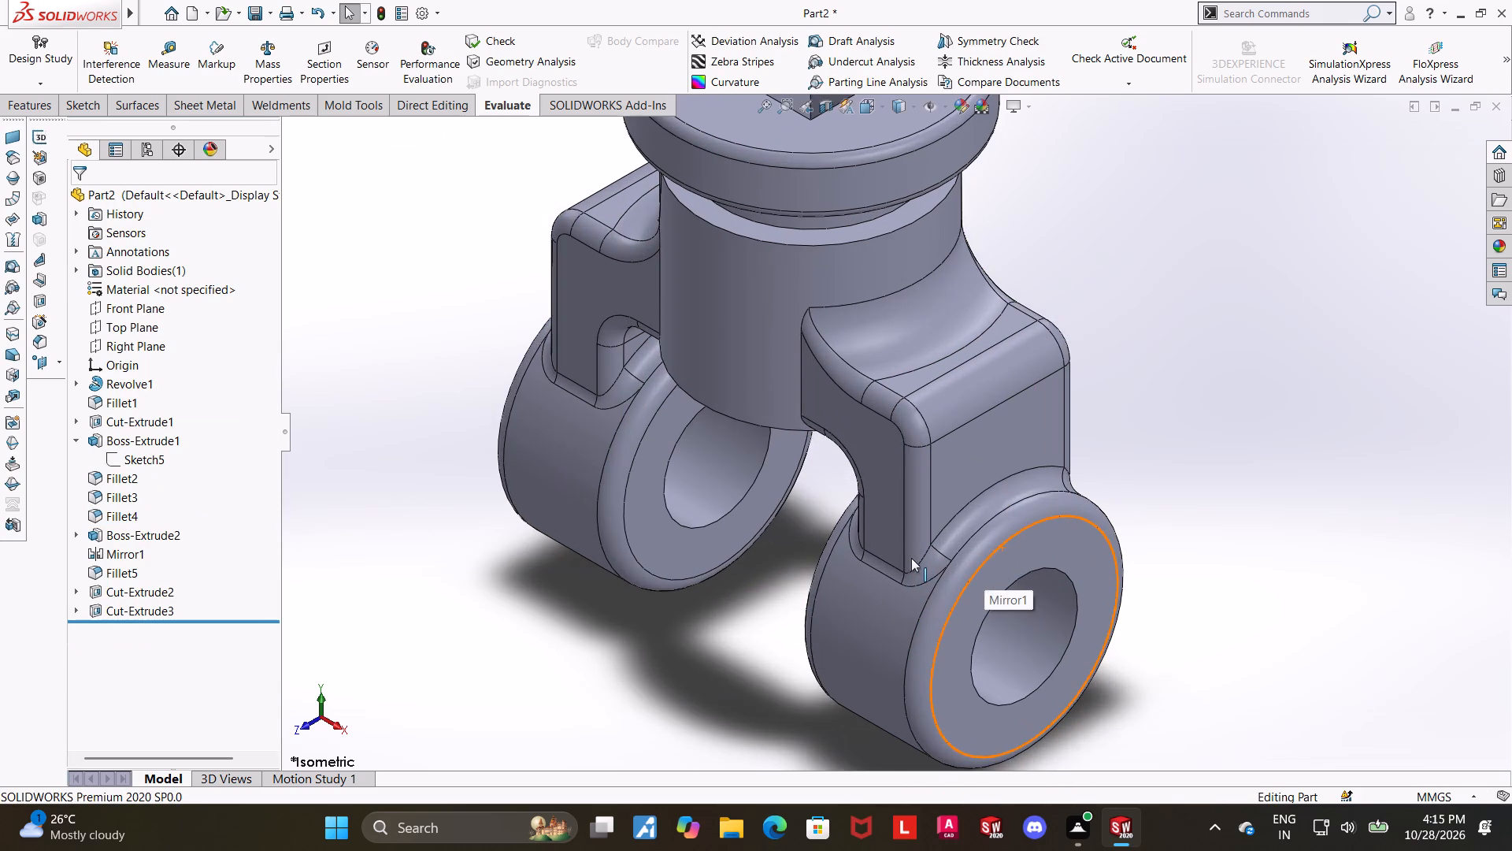
{"action": "middle_click_drag", "start_coordinate": [1132, 510], "coordinate": [1232, 408]}
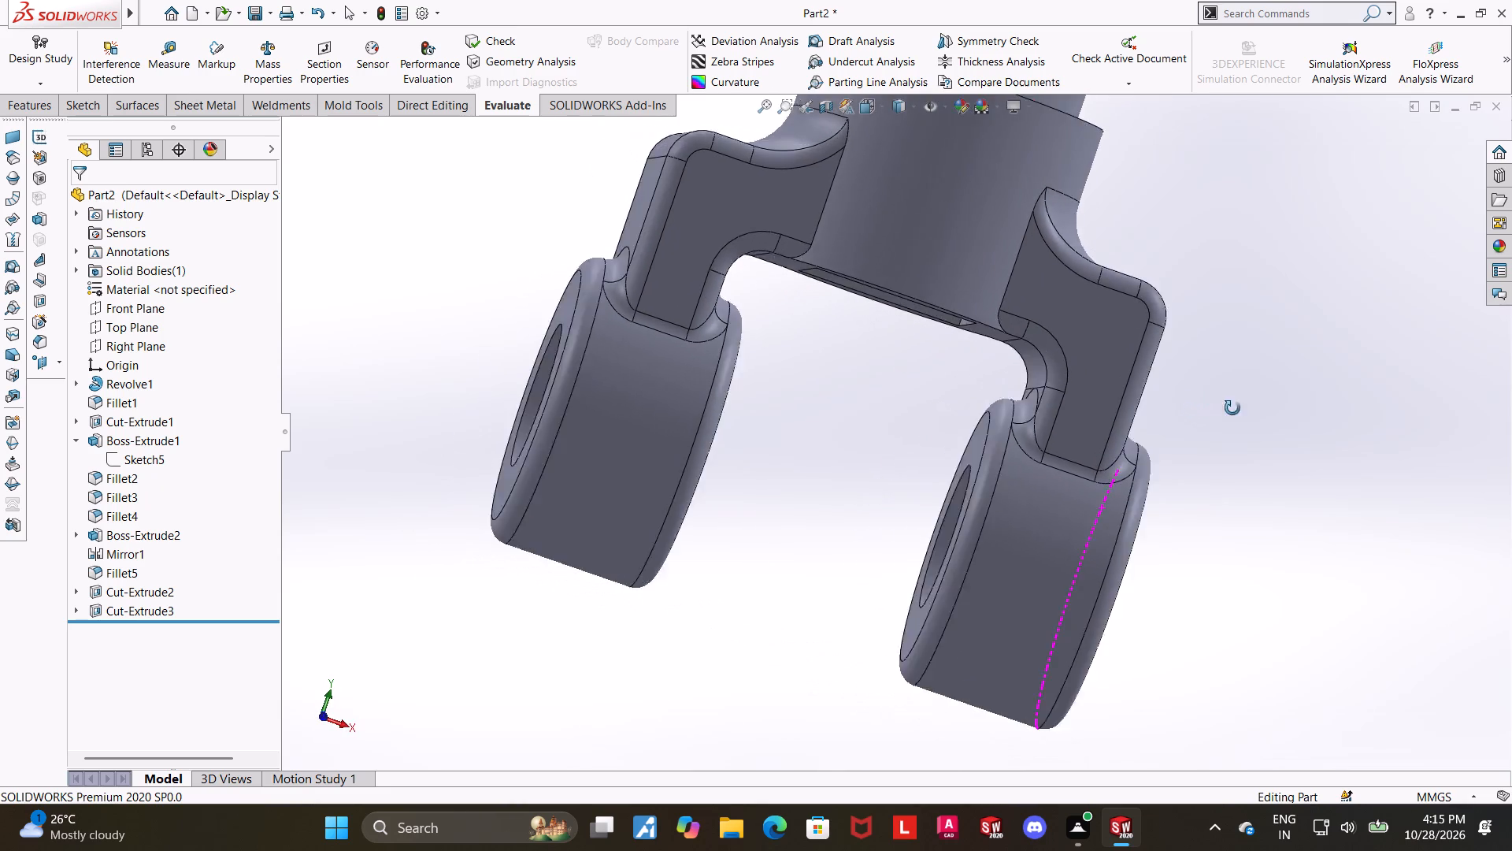
{"action": "middle_click_drag", "start_coordinate": [1232, 408], "coordinate": [1157, 492]}
{"action": "middle_click_drag", "start_coordinate": [1128, 444], "coordinate": [1125, 486]}
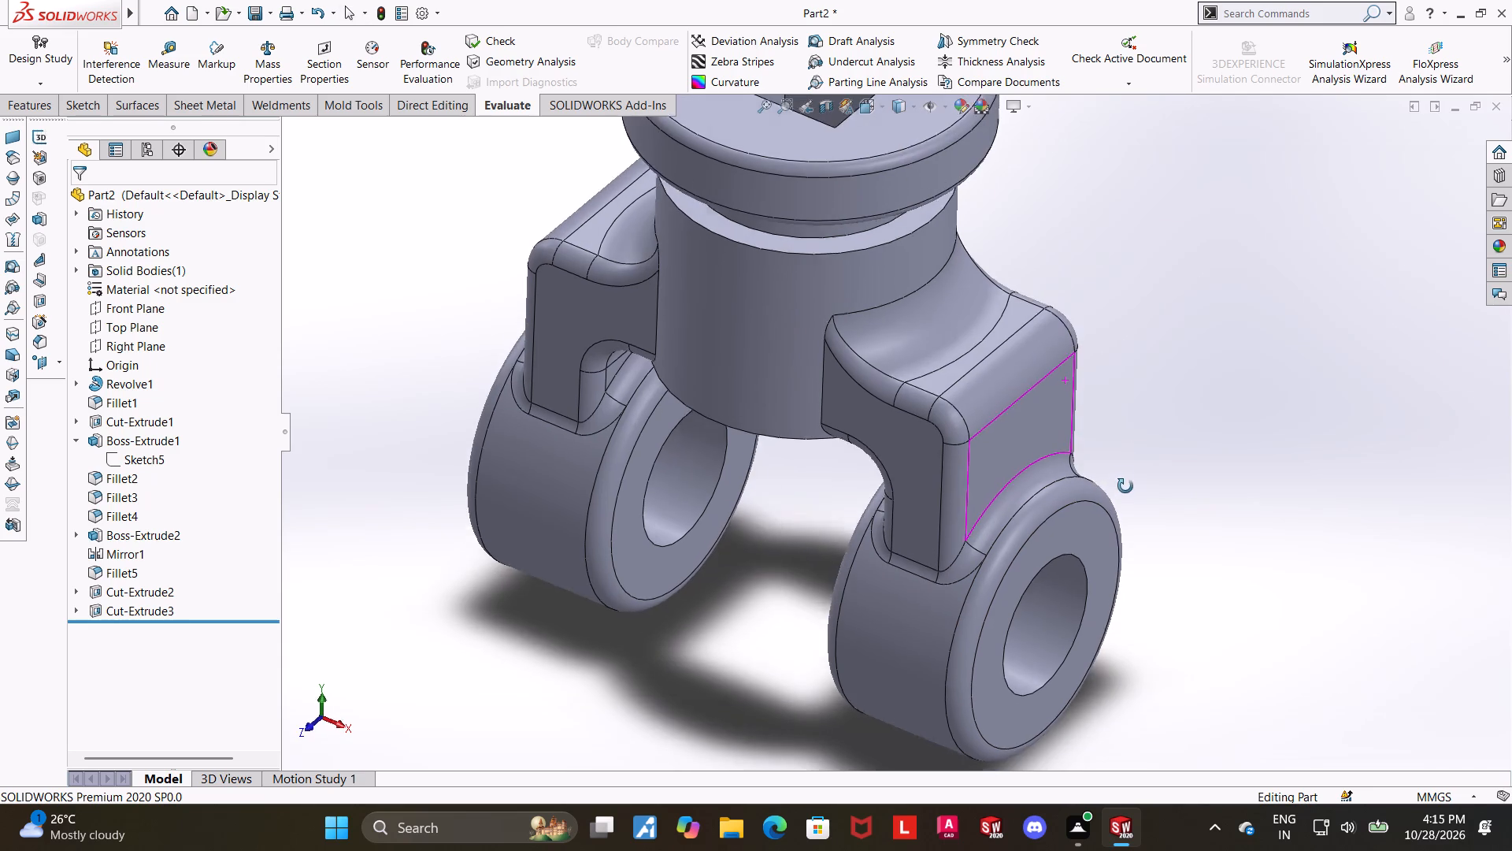
{"action": "middle_click_drag", "start_coordinate": [1125, 486], "coordinate": [1125, 492]}
{"action": "scroll", "coordinate": [1111, 466], "scroll_direction": "up", "scroll_amount": 3}
{"action": "middle_click_drag", "start_coordinate": [1100, 460], "coordinate": [1100, 433]}
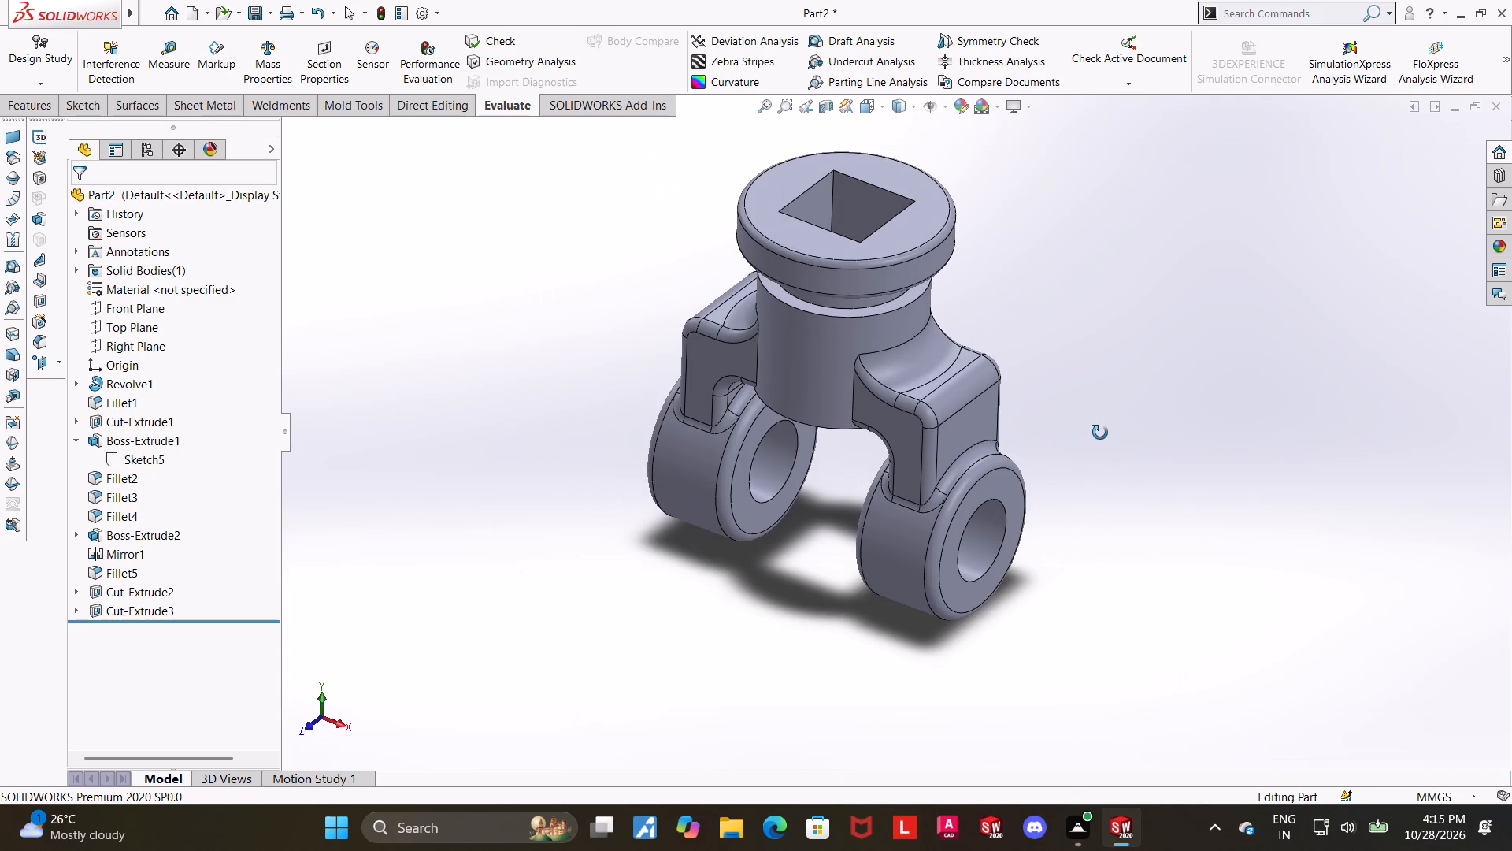
{"action": "middle_click_drag", "start_coordinate": [1100, 433], "coordinate": [1221, 502]}
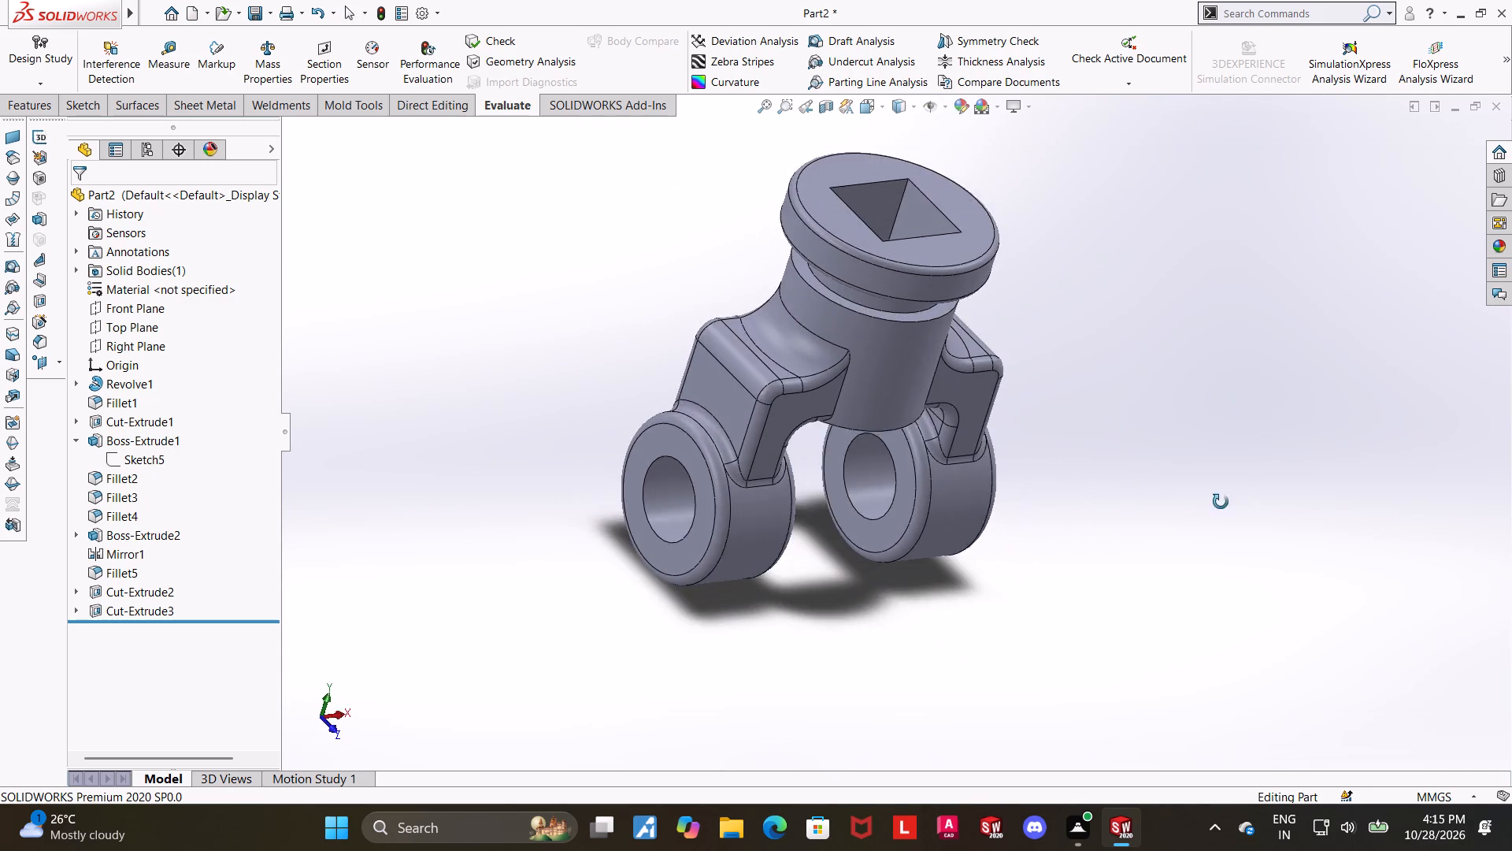
{"action": "middle_click_drag", "start_coordinate": [1221, 502], "coordinate": [1273, 412]}
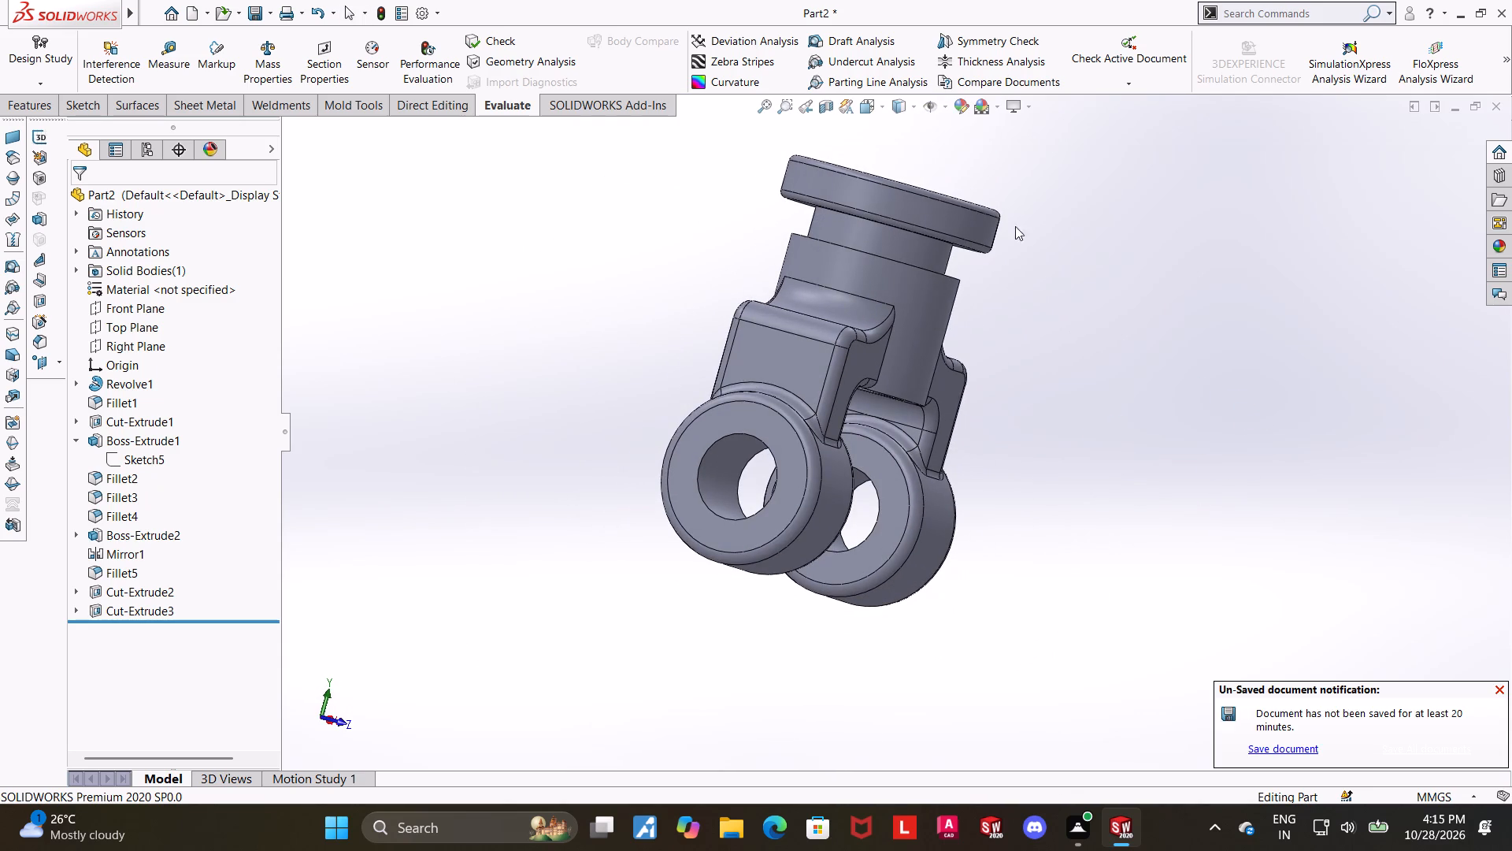
{"action": "left_click", "coordinate": [869, 113]}
{"action": "left_click", "coordinate": [776, 413]}
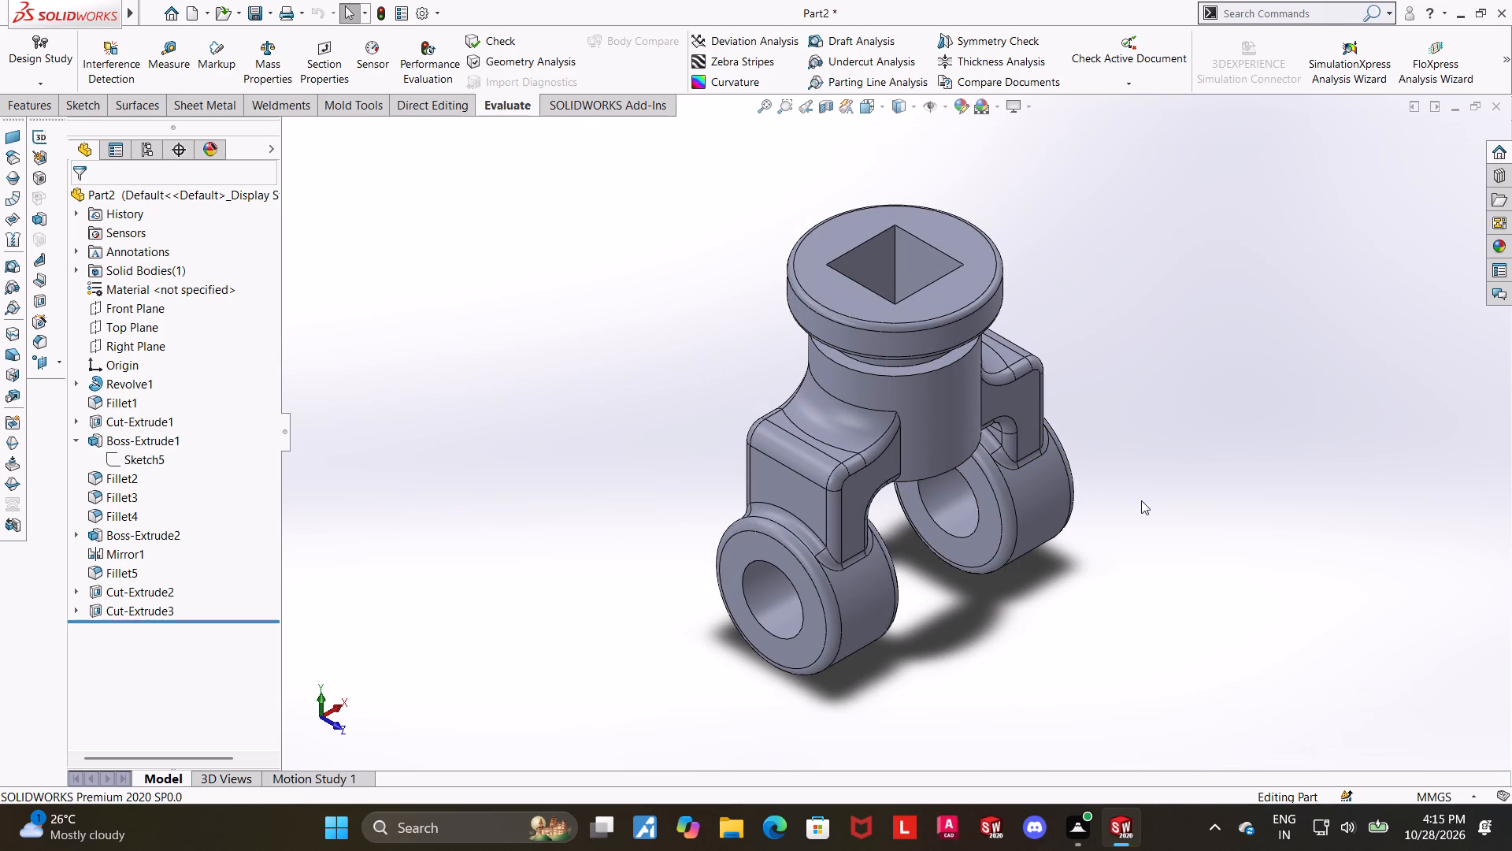
{"action": "middle_click_drag", "start_coordinate": [1113, 504], "coordinate": [1096, 349]}
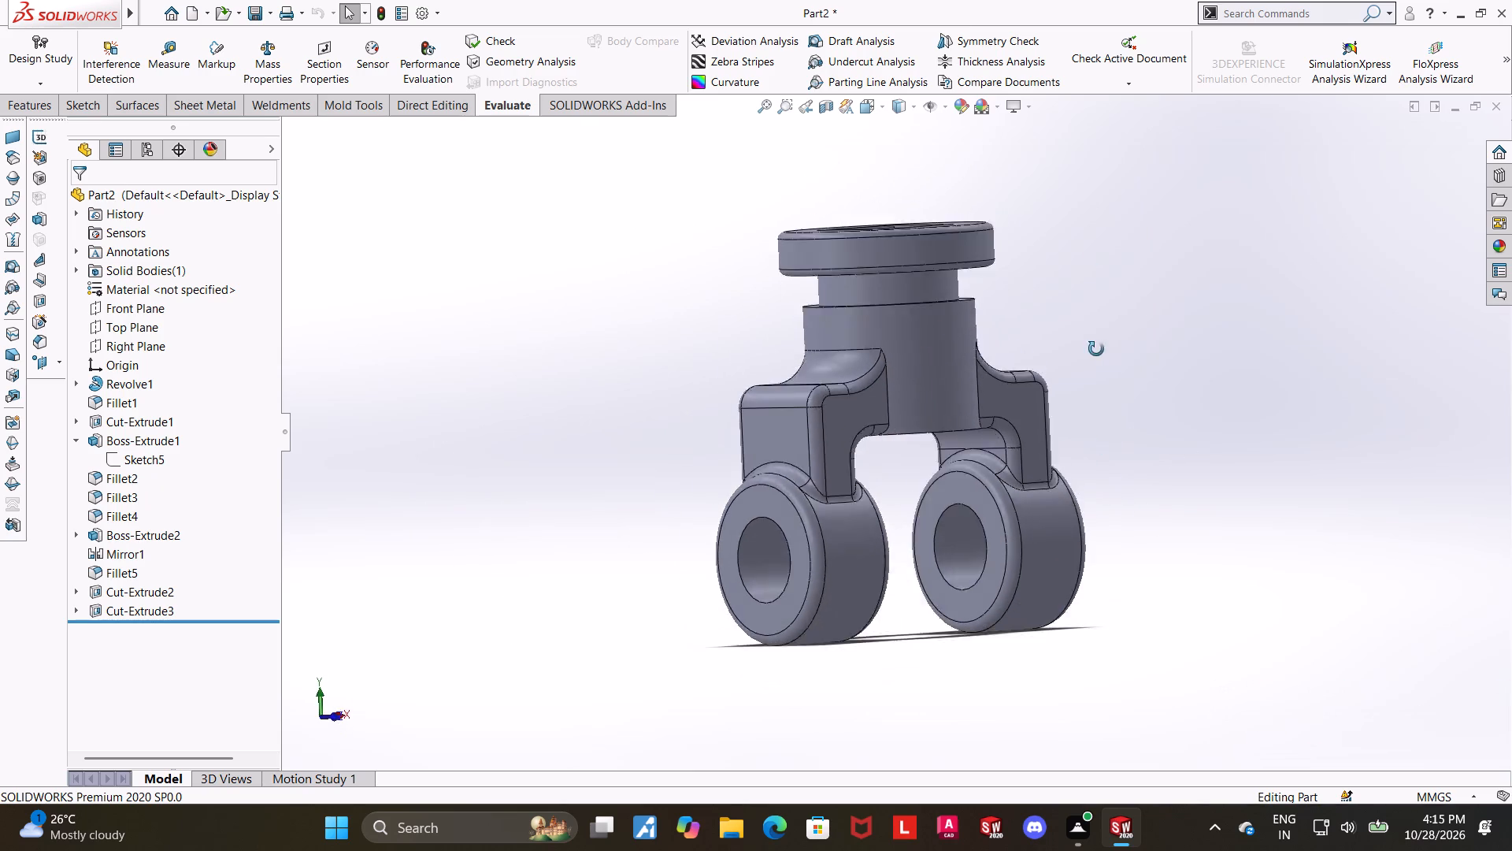
Cut the displayed model with a section view along the Front Plane.
{"action": "middle_click_drag", "start_coordinate": [1096, 349], "coordinate": [1110, 435]}
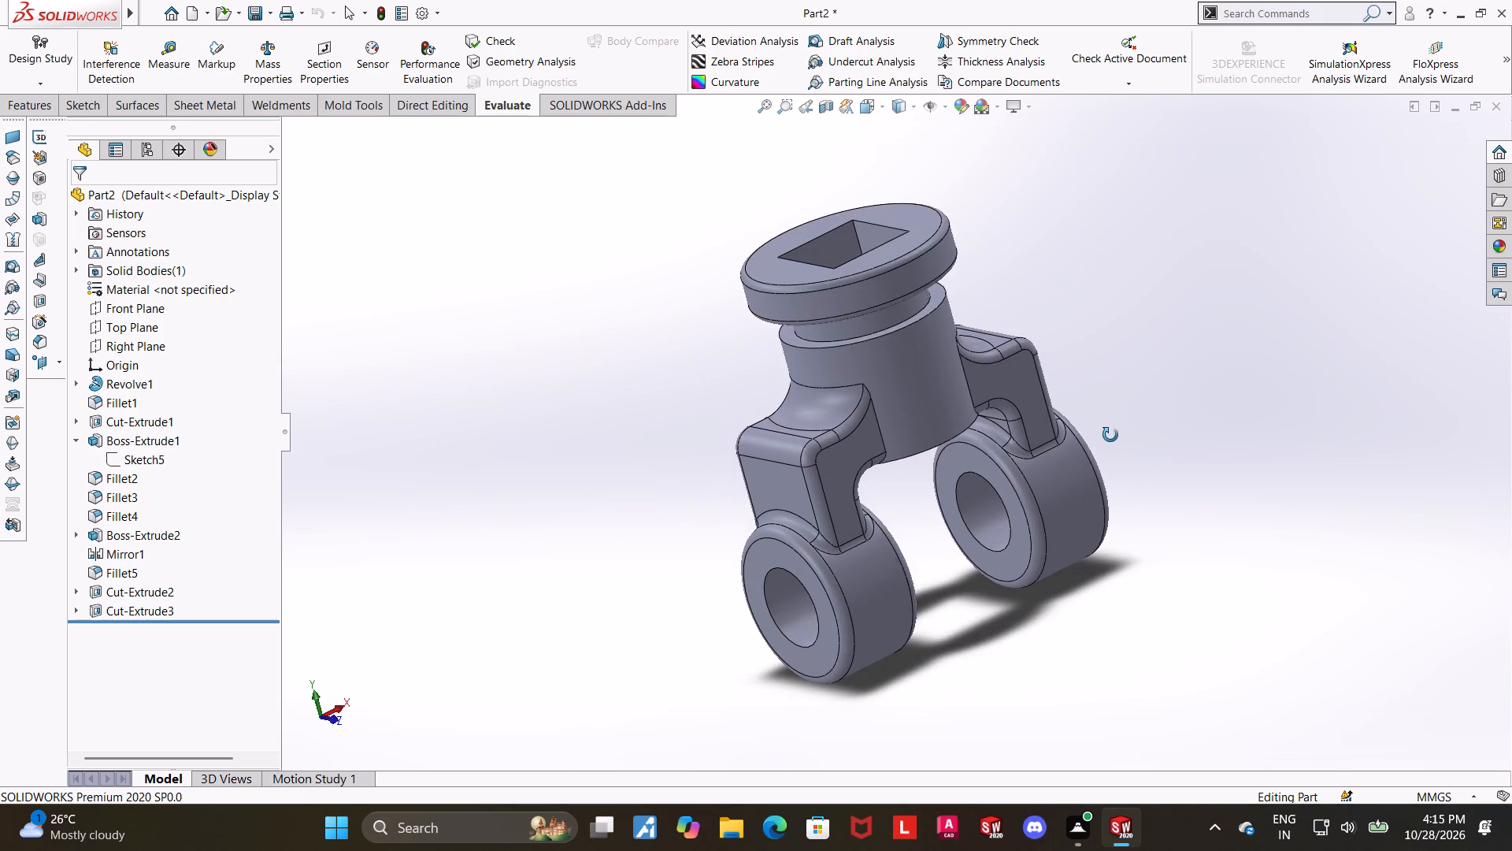
{"action": "middle_click_drag", "start_coordinate": [1110, 435], "coordinate": [1105, 448]}
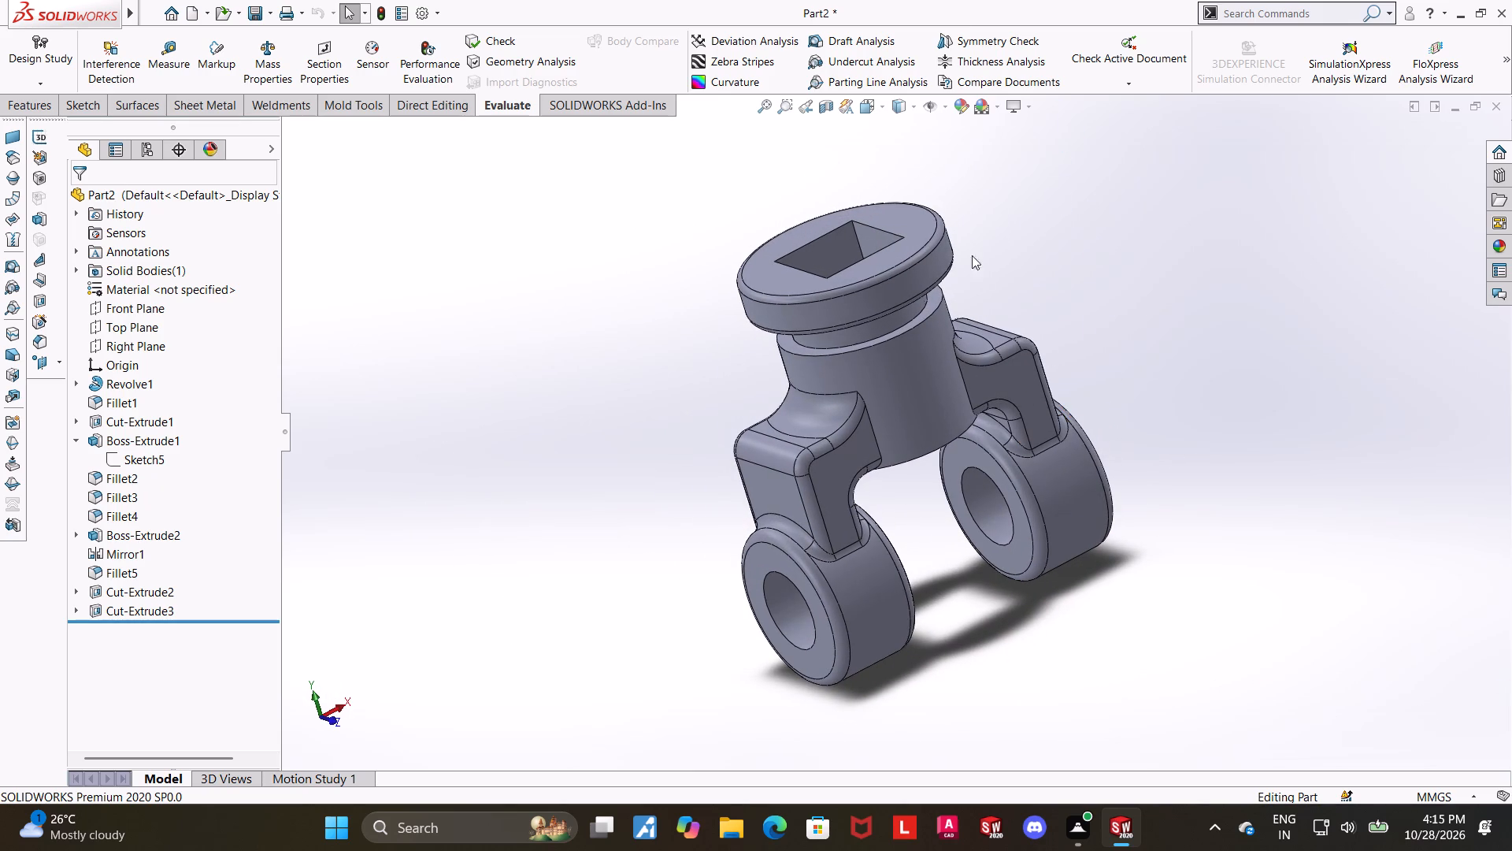
{"action": "left_click", "coordinate": [867, 110]}
{"action": "left_click", "coordinate": [787, 496]}
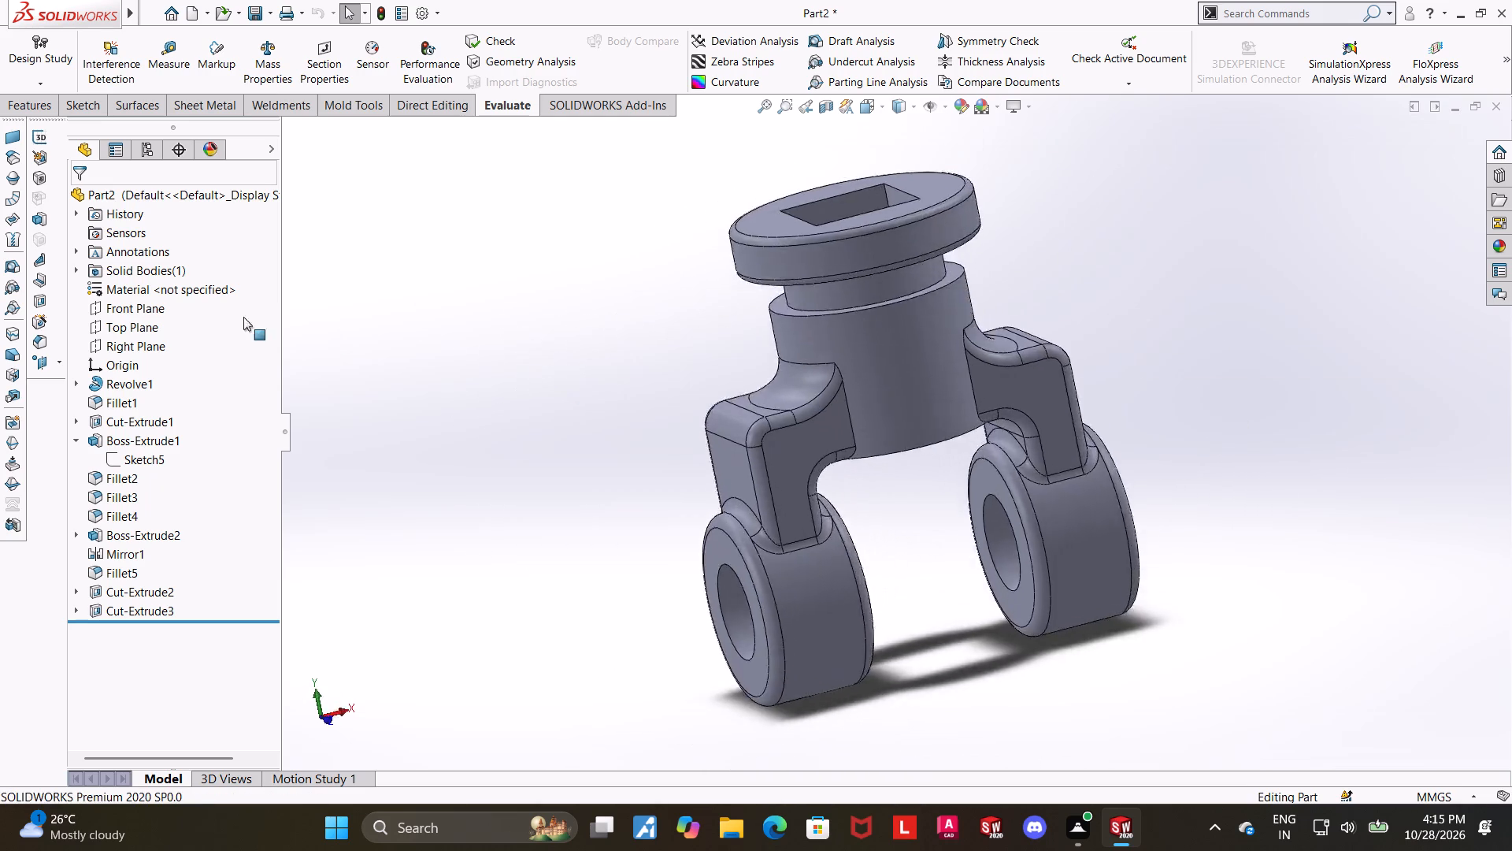
{"action": "left_click", "coordinate": [139, 314]}
{"action": "left_click", "coordinate": [830, 106]}
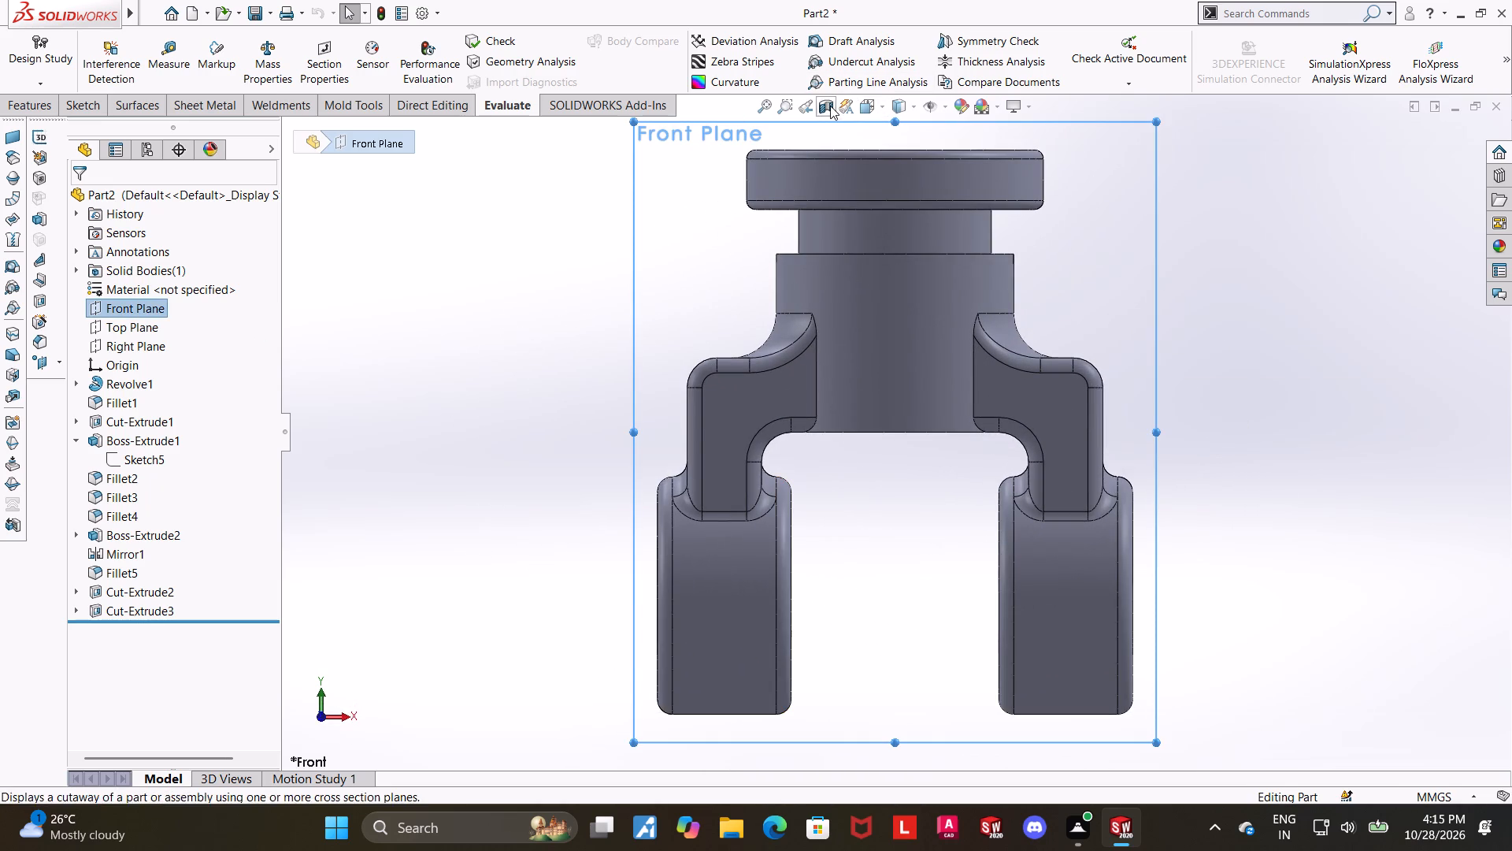
{"action": "left_click", "coordinate": [79, 199]}
{"action": "left_click", "coordinate": [1243, 343]}
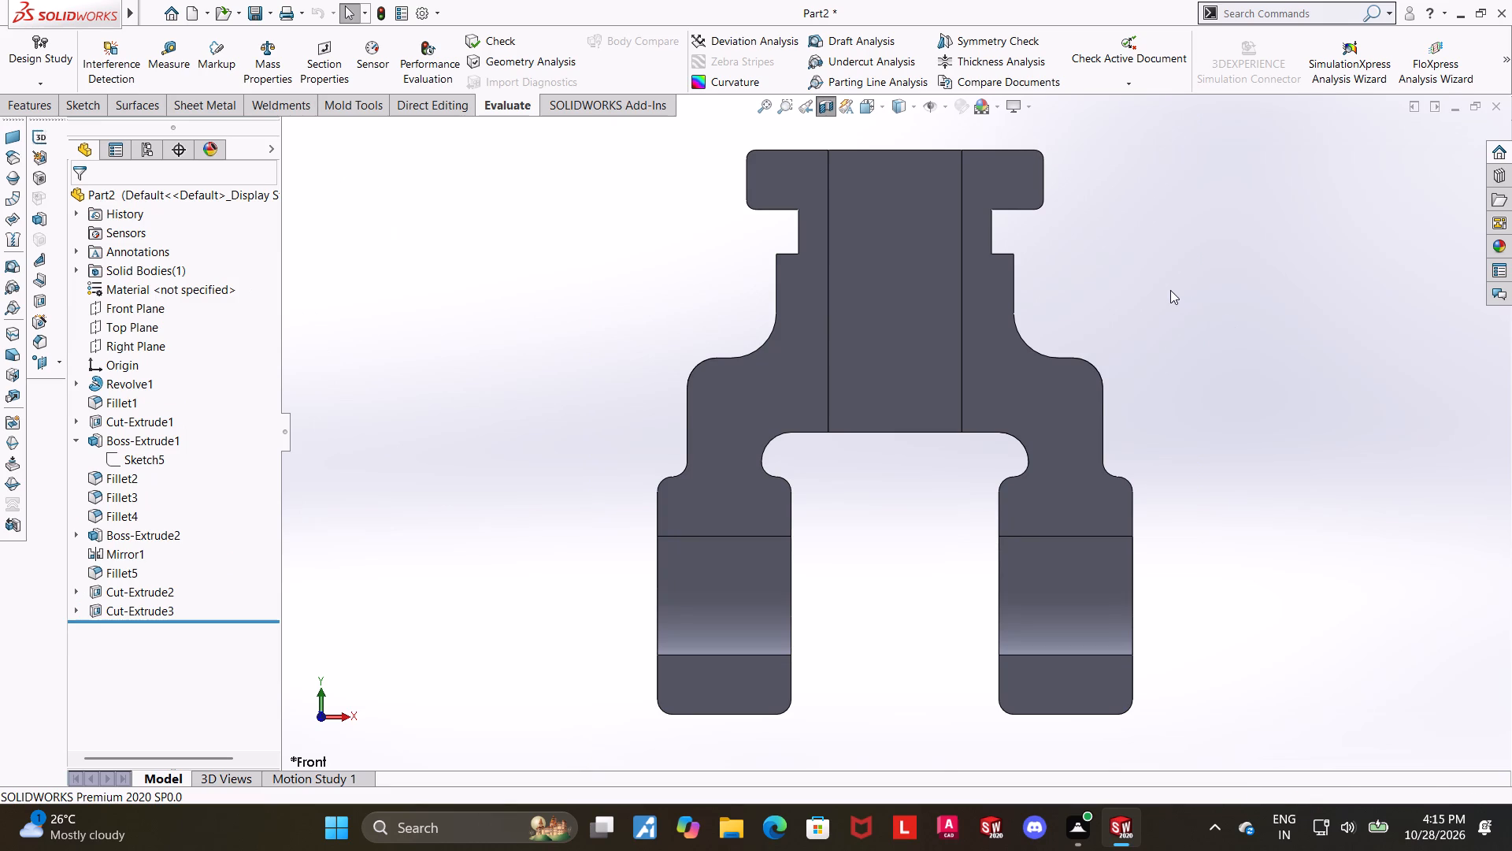
Examine the sectioned profile of the stepped cylinder, square cut, bridge and bosses.
{"action": "scroll", "coordinate": [1170, 290], "scroll_direction": "down", "scroll_amount": 1}
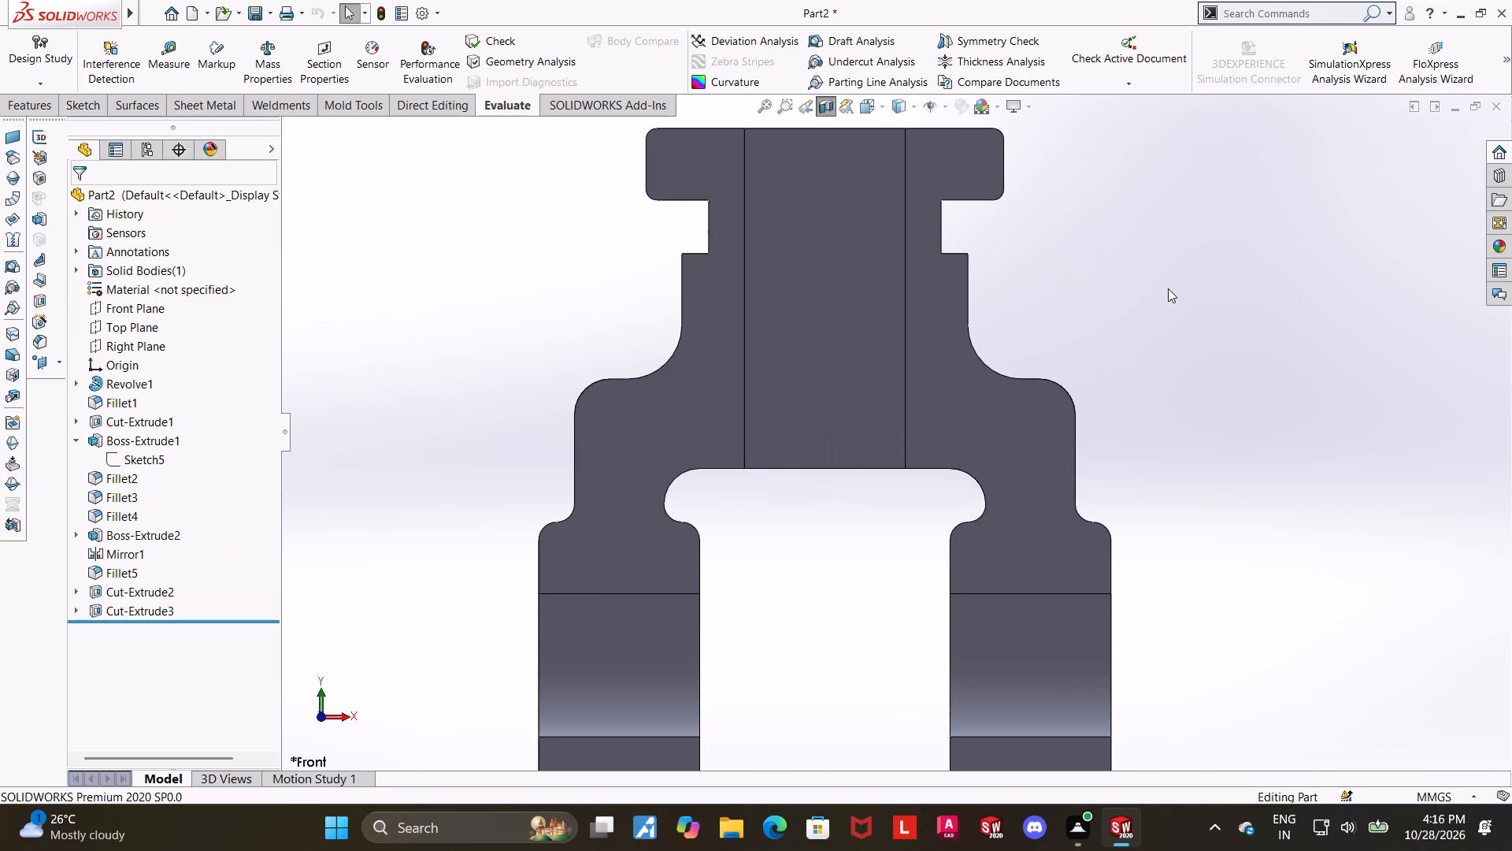
{"action": "scroll", "coordinate": [1110, 221], "scroll_direction": "down", "scroll_amount": 1}
{"action": "scroll", "coordinate": [1110, 222], "scroll_direction": "up", "scroll_amount": 1}
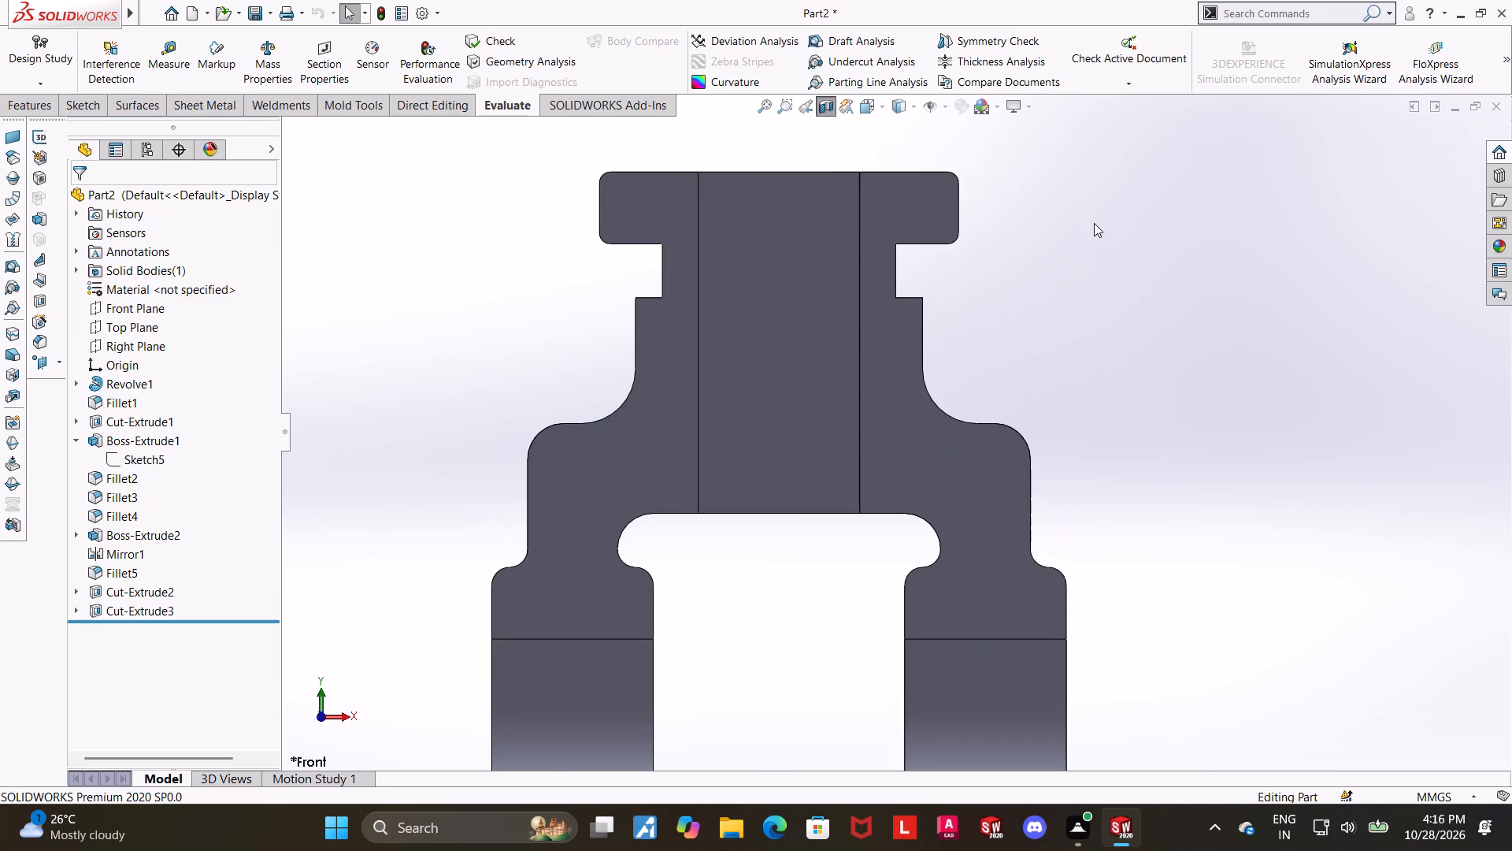
{"action": "scroll", "coordinate": [1015, 225], "scroll_direction": "up", "scroll_amount": 2}
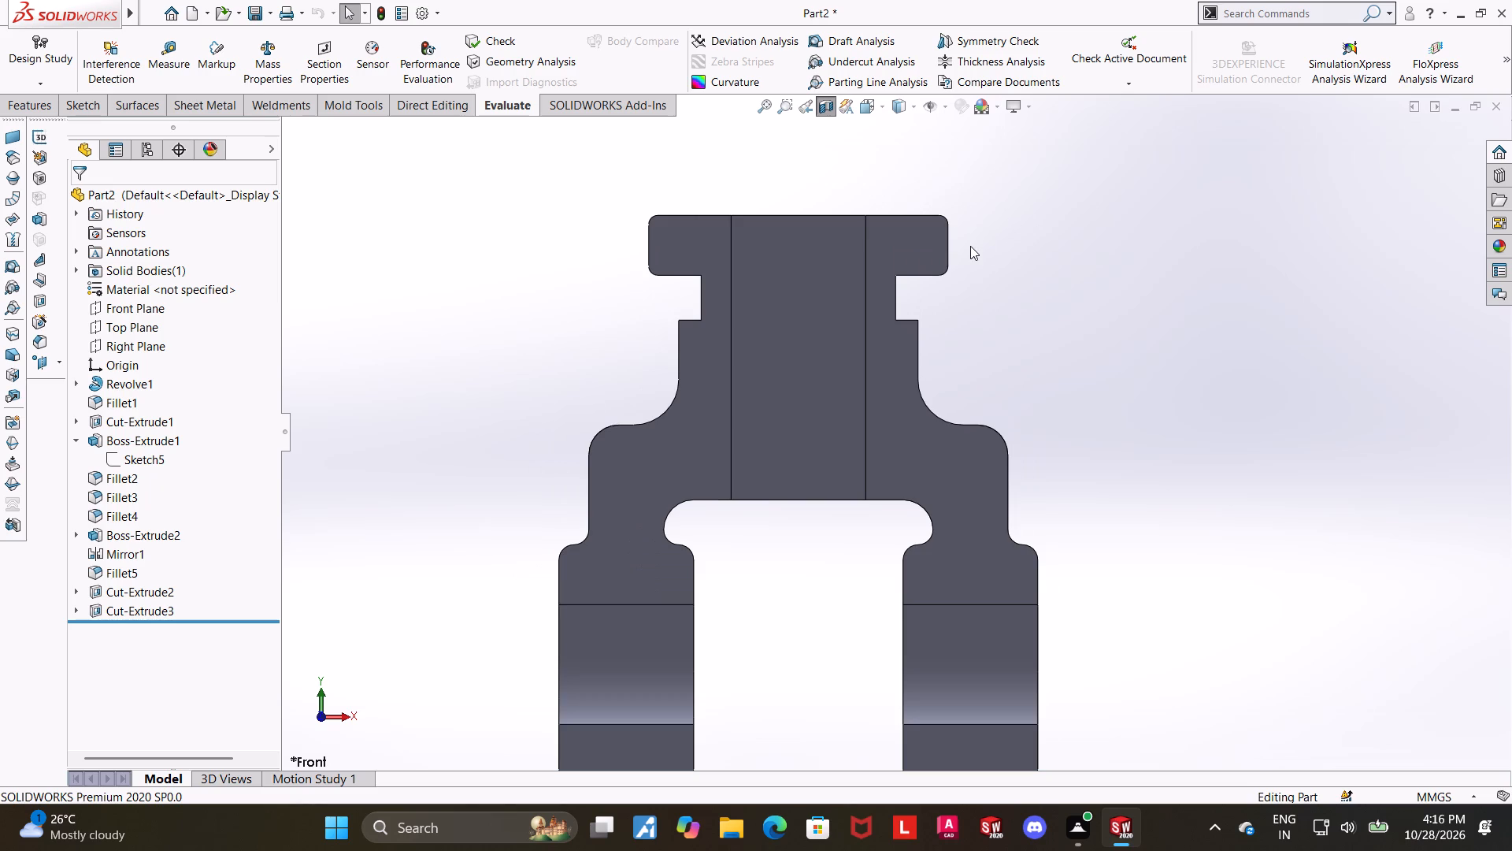
{"action": "scroll", "coordinate": [970, 246], "scroll_direction": "up", "scroll_amount": 2}
{"action": "scroll", "coordinate": [903, 259], "scroll_direction": "down", "scroll_amount": 2}
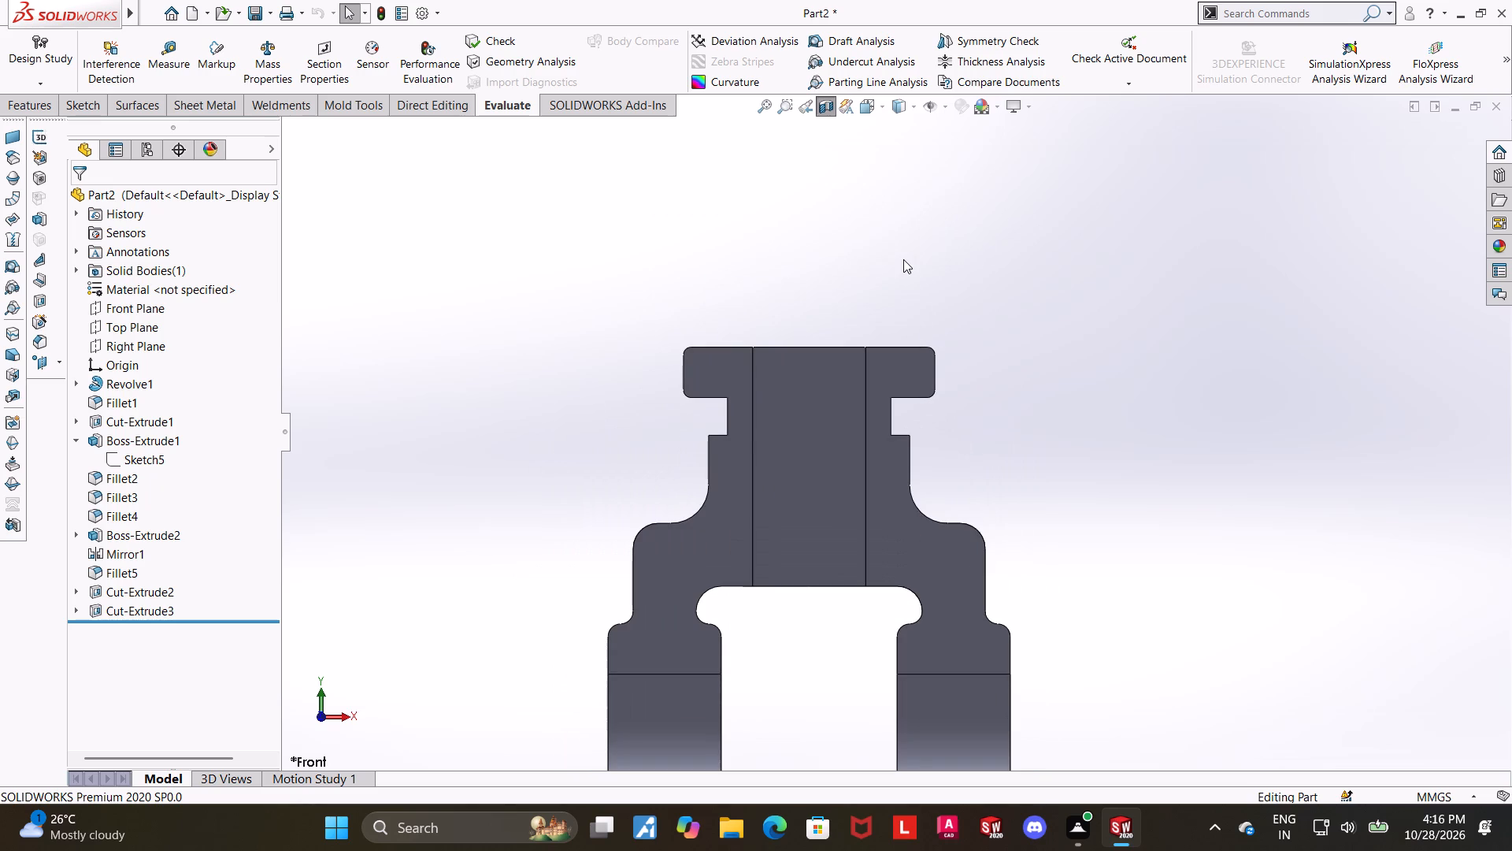
{"action": "scroll", "coordinate": [903, 259], "scroll_direction": "up", "scroll_amount": 4}
{"action": "scroll", "coordinate": [880, 542], "scroll_direction": "down", "scroll_amount": 3}
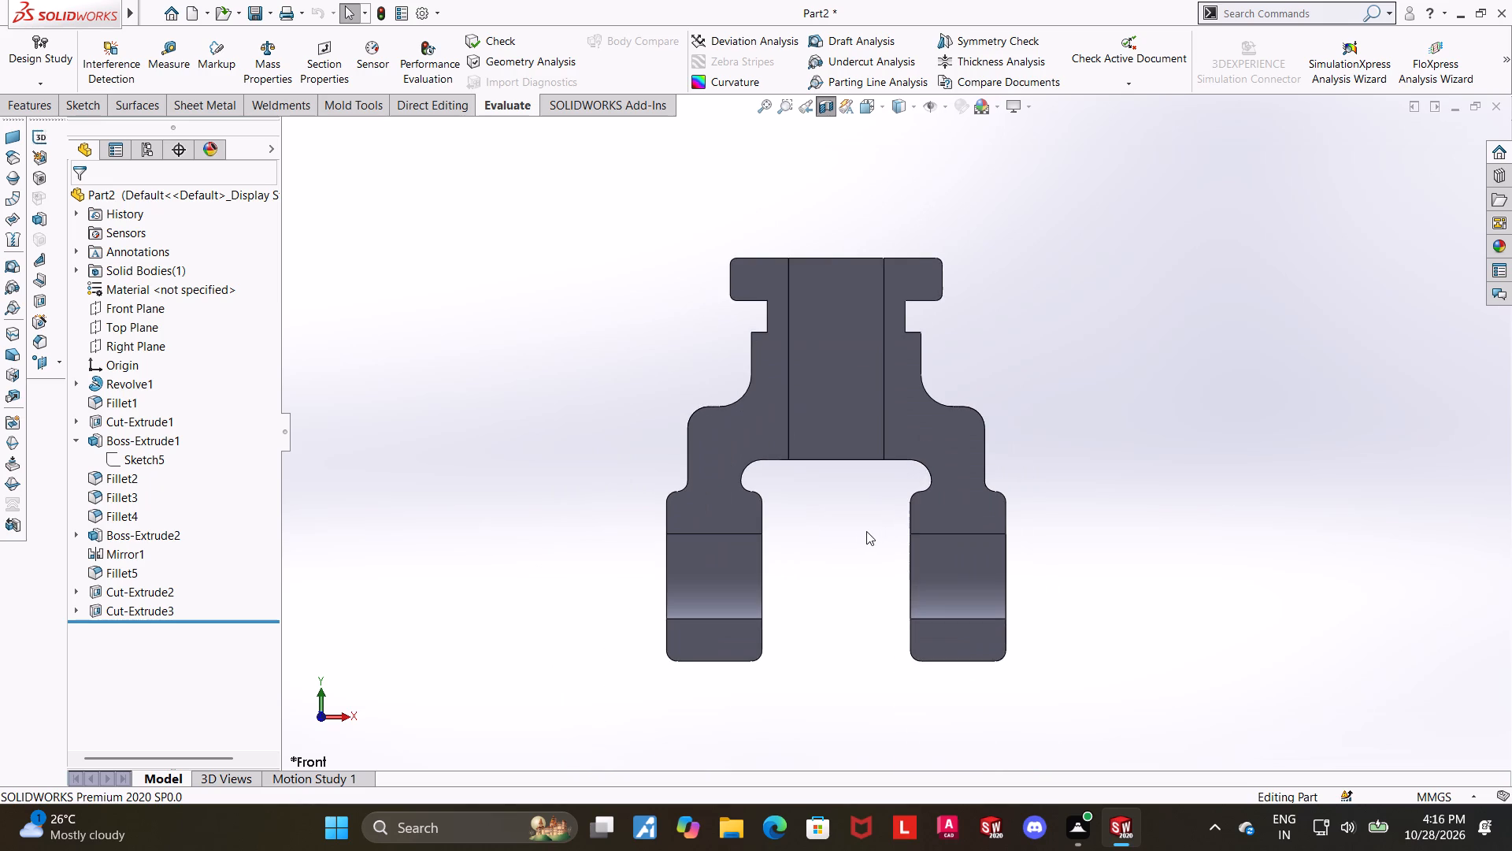
{"action": "scroll", "coordinate": [859, 533], "scroll_direction": "down", "scroll_amount": 1}
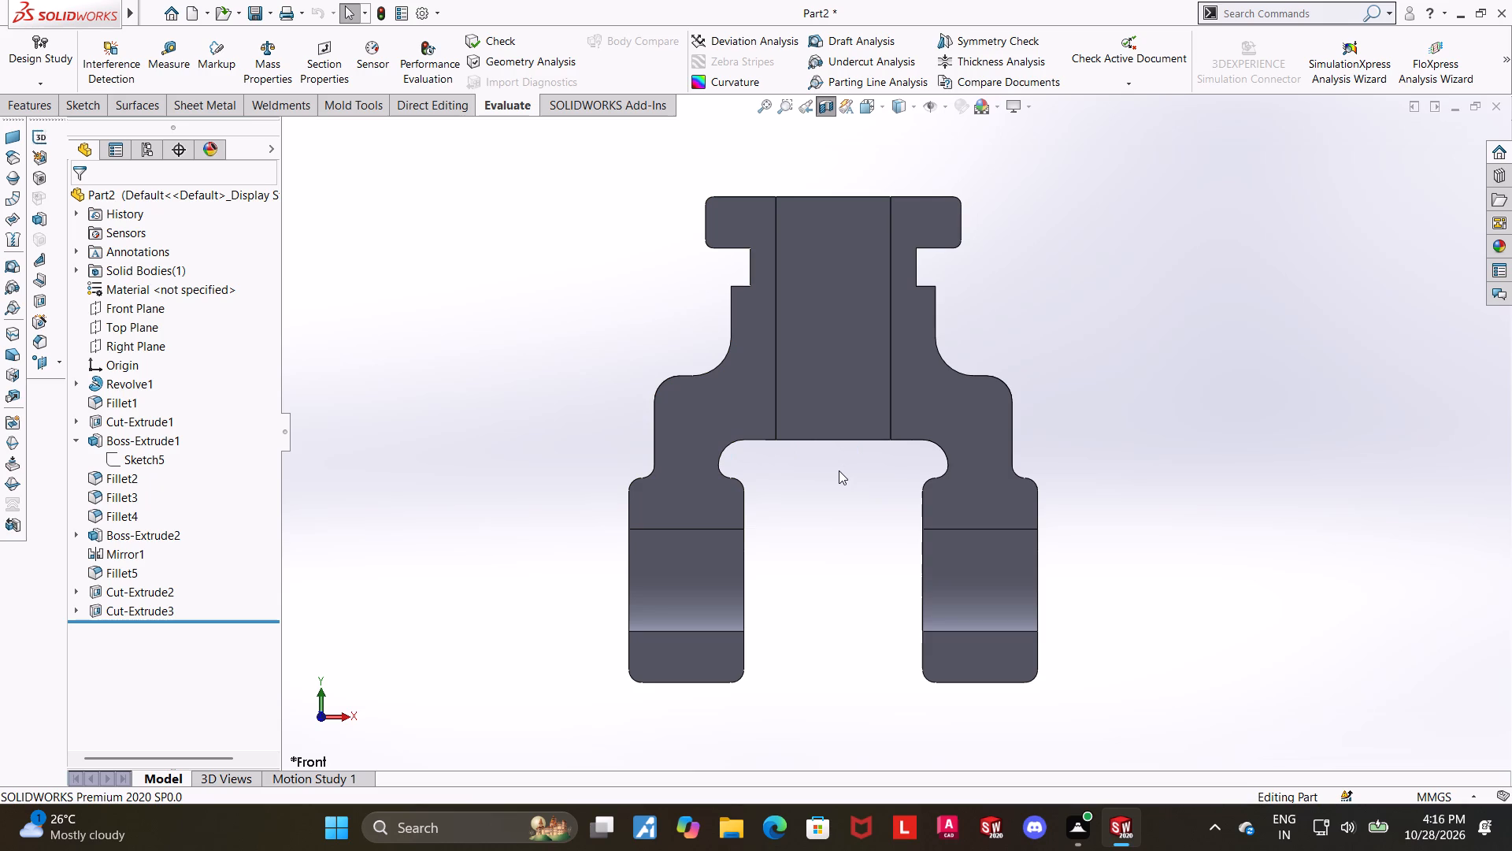
Open the bridge profile Sketch5 to review its dimensions, and exit it without changes.
{"action": "left_click", "coordinate": [110, 458]}
{"action": "left_click", "coordinate": [128, 414]}
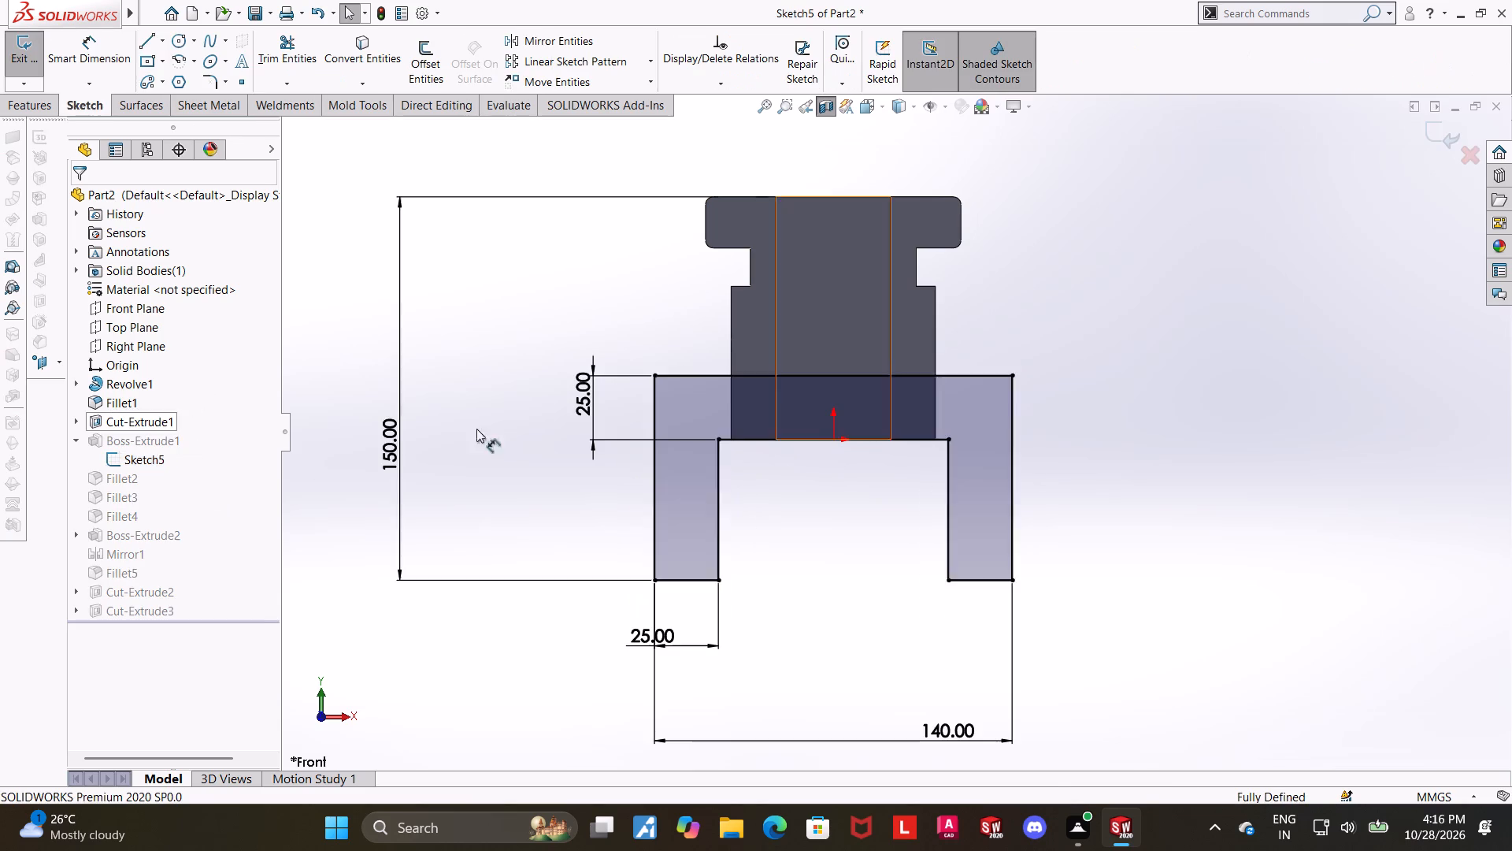
{"action": "left_click", "coordinate": [1438, 136]}
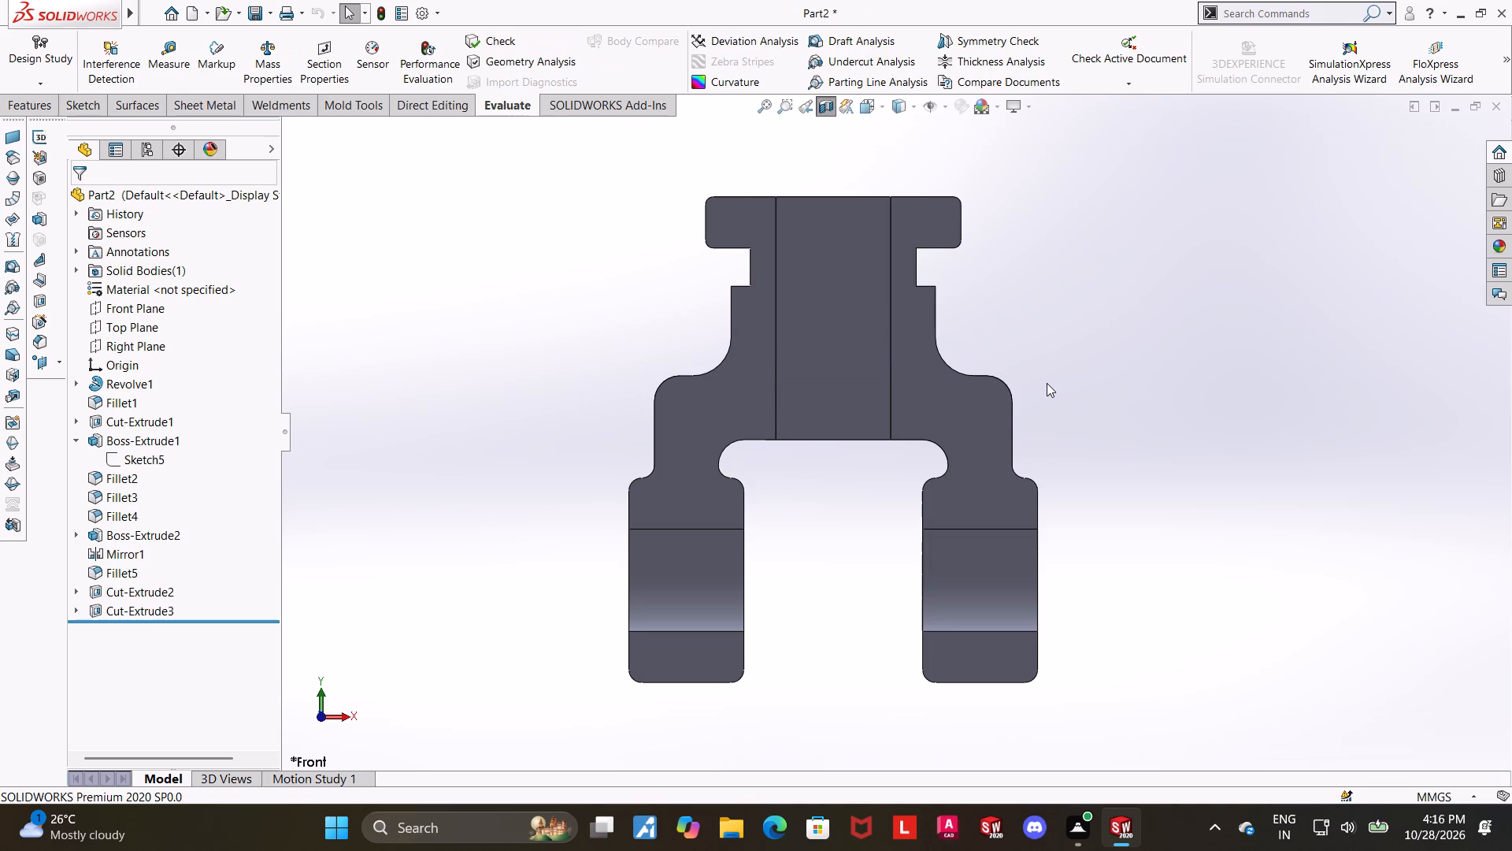
Measure the radius of the fillet at the bridge's inner corner, between its underside and a leg.
{"action": "scroll", "coordinate": [911, 493], "scroll_direction": "down", "scroll_amount": 2}
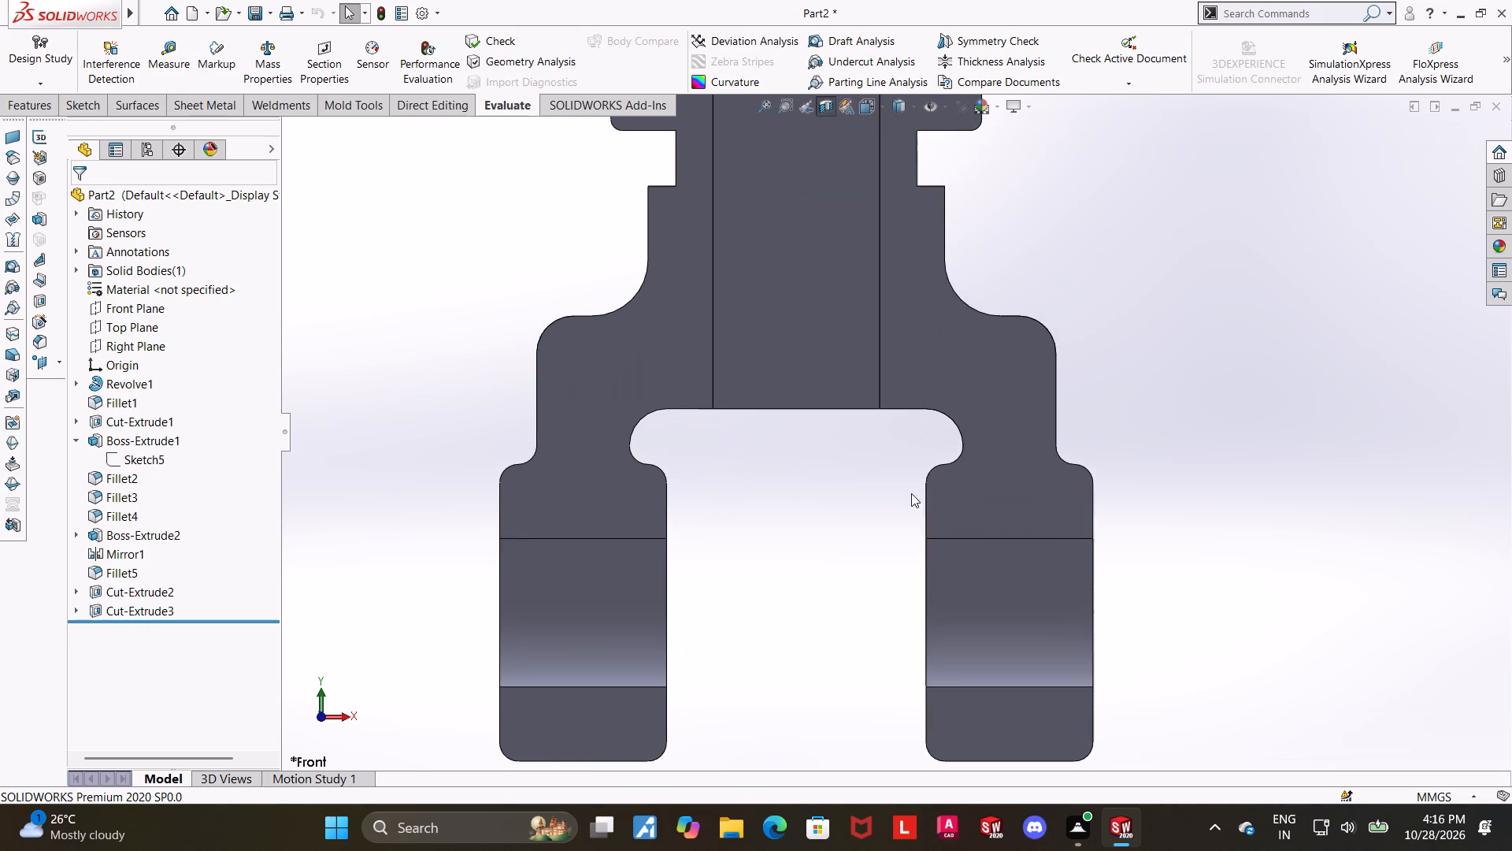
{"action": "middle_click_drag", "start_coordinate": [828, 475], "coordinate": [786, 455]}
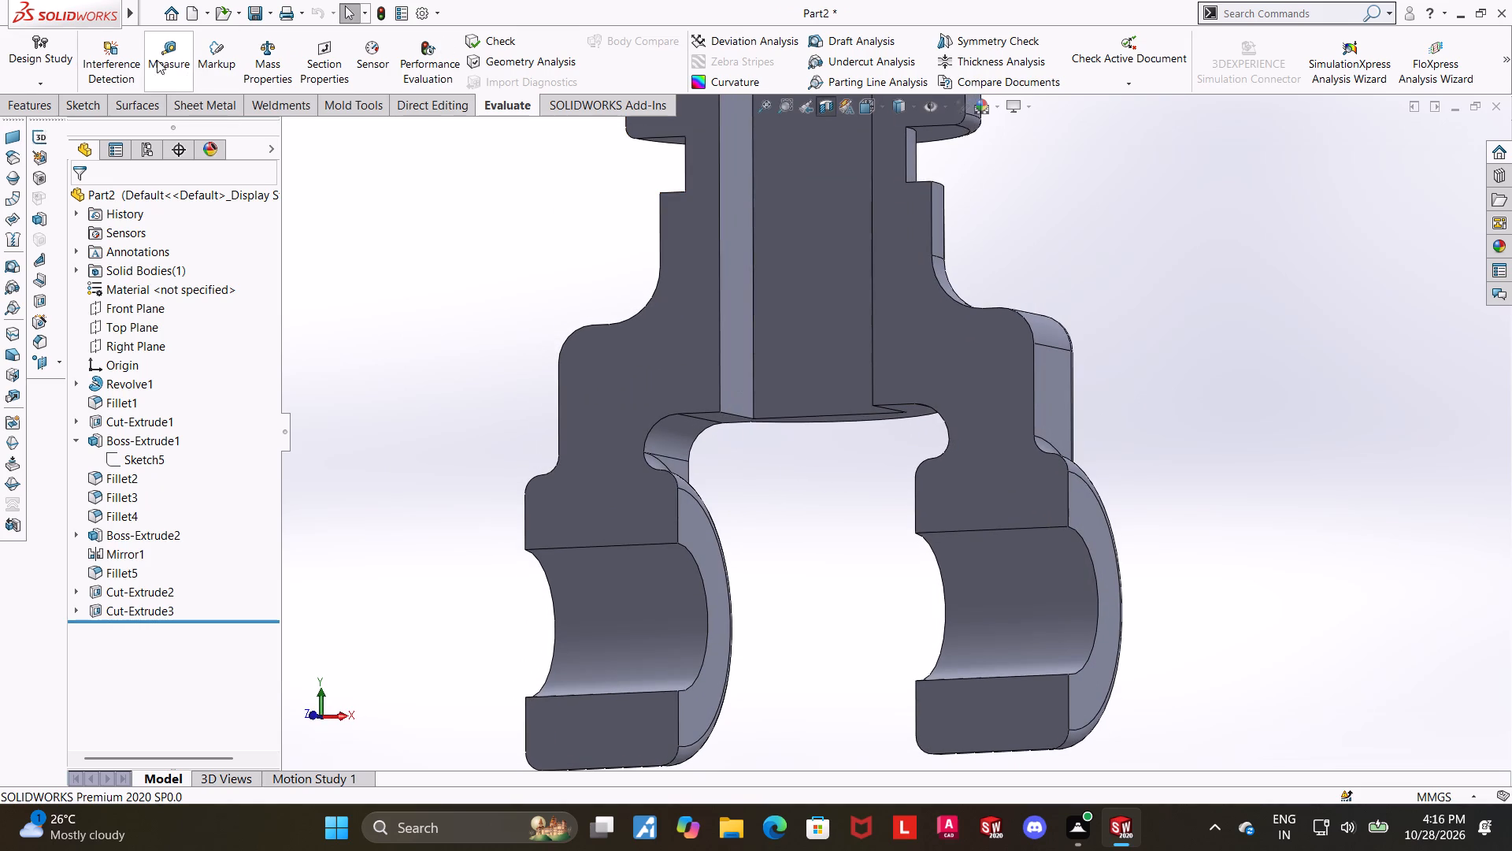
{"action": "left_click", "coordinate": [157, 60]}
{"action": "left_click", "coordinate": [685, 425]}
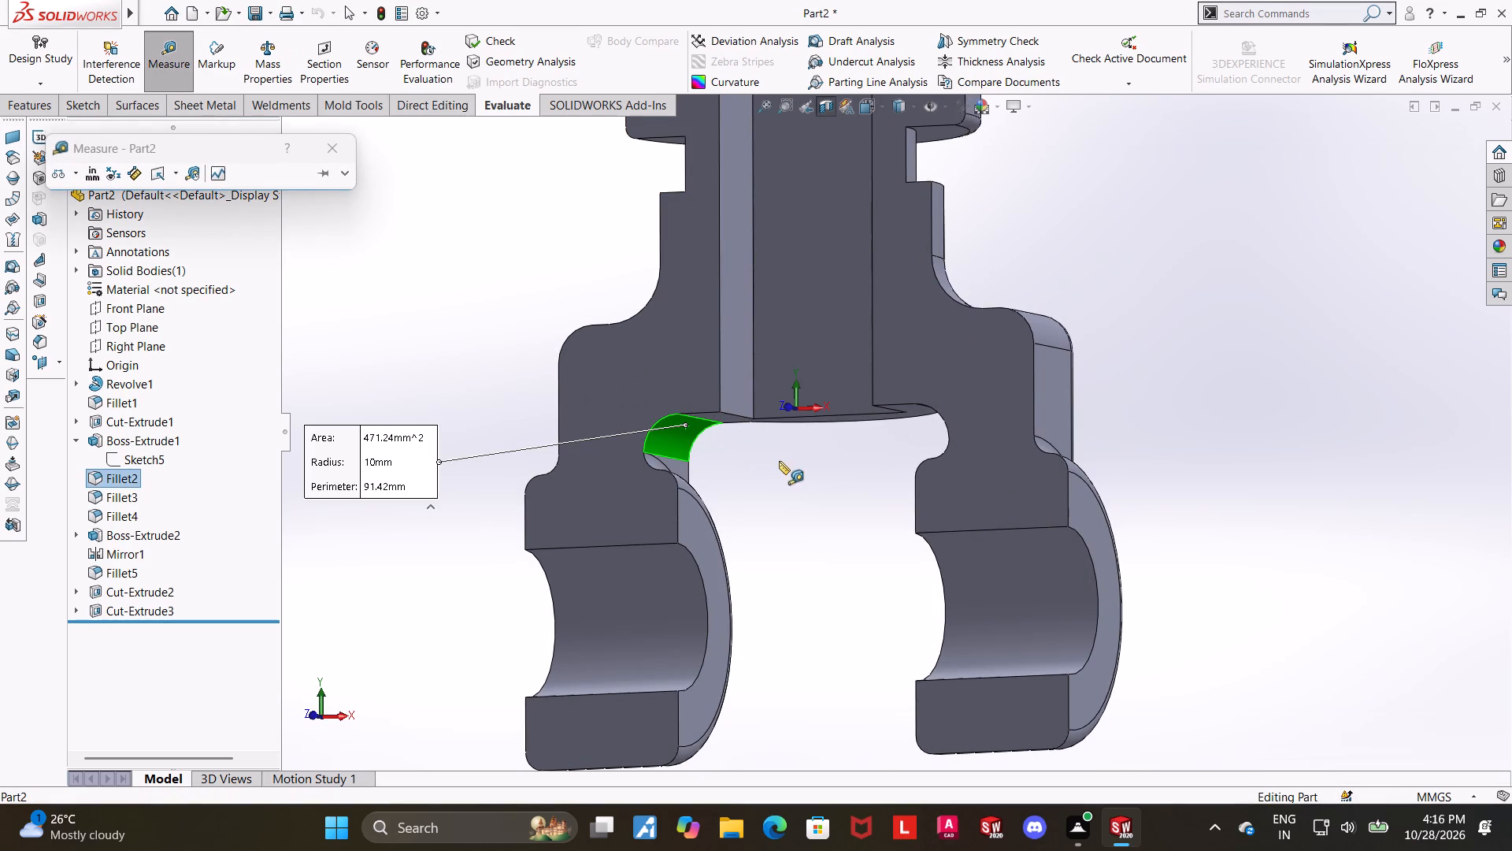
{"action": "key", "text": "Escape"}
Measure the radii of the fillets where a bridge leg meets its boss, on the inner and outer sides.
{"action": "middle_click_drag", "start_coordinate": [779, 461], "coordinate": [875, 593]}
{"action": "left_click", "coordinate": [154, 55]}
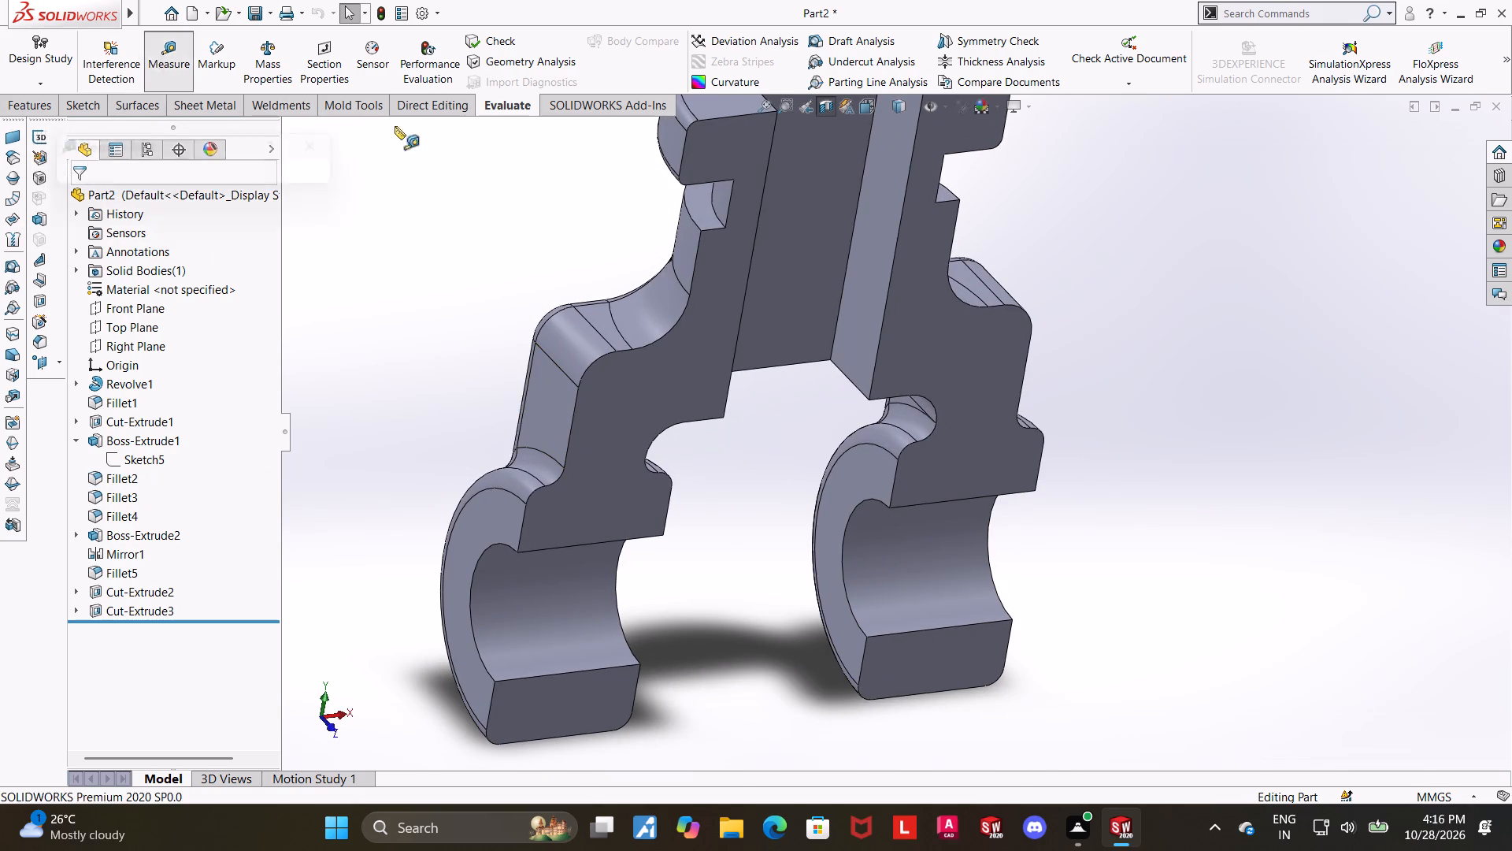
{"action": "left_click", "coordinate": [916, 425]}
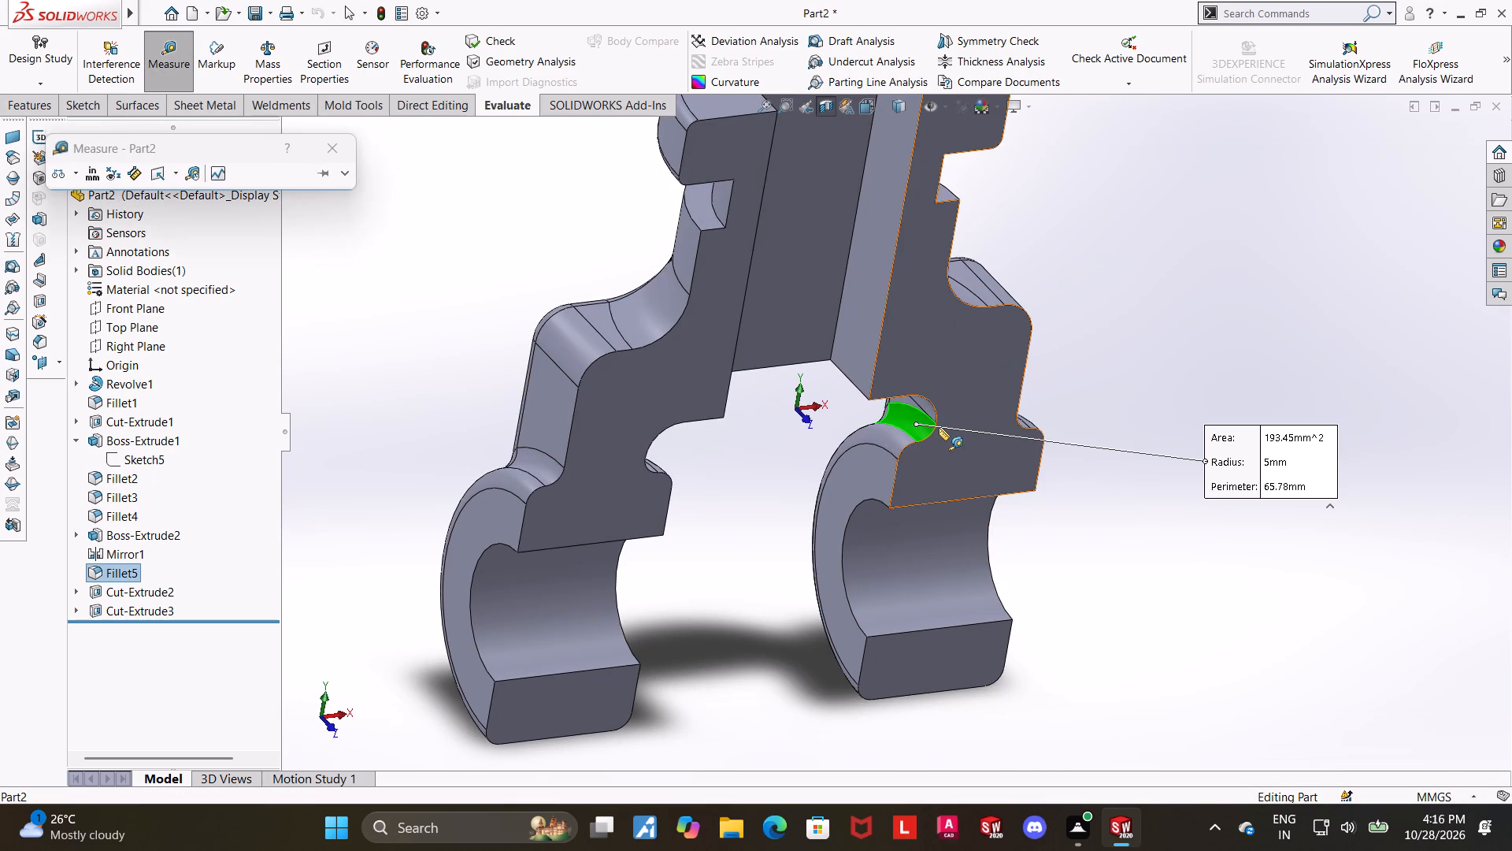
{"action": "key", "text": "Escape"}
{"action": "middle_click_drag", "start_coordinate": [1403, 445], "coordinate": [1332, 482]}
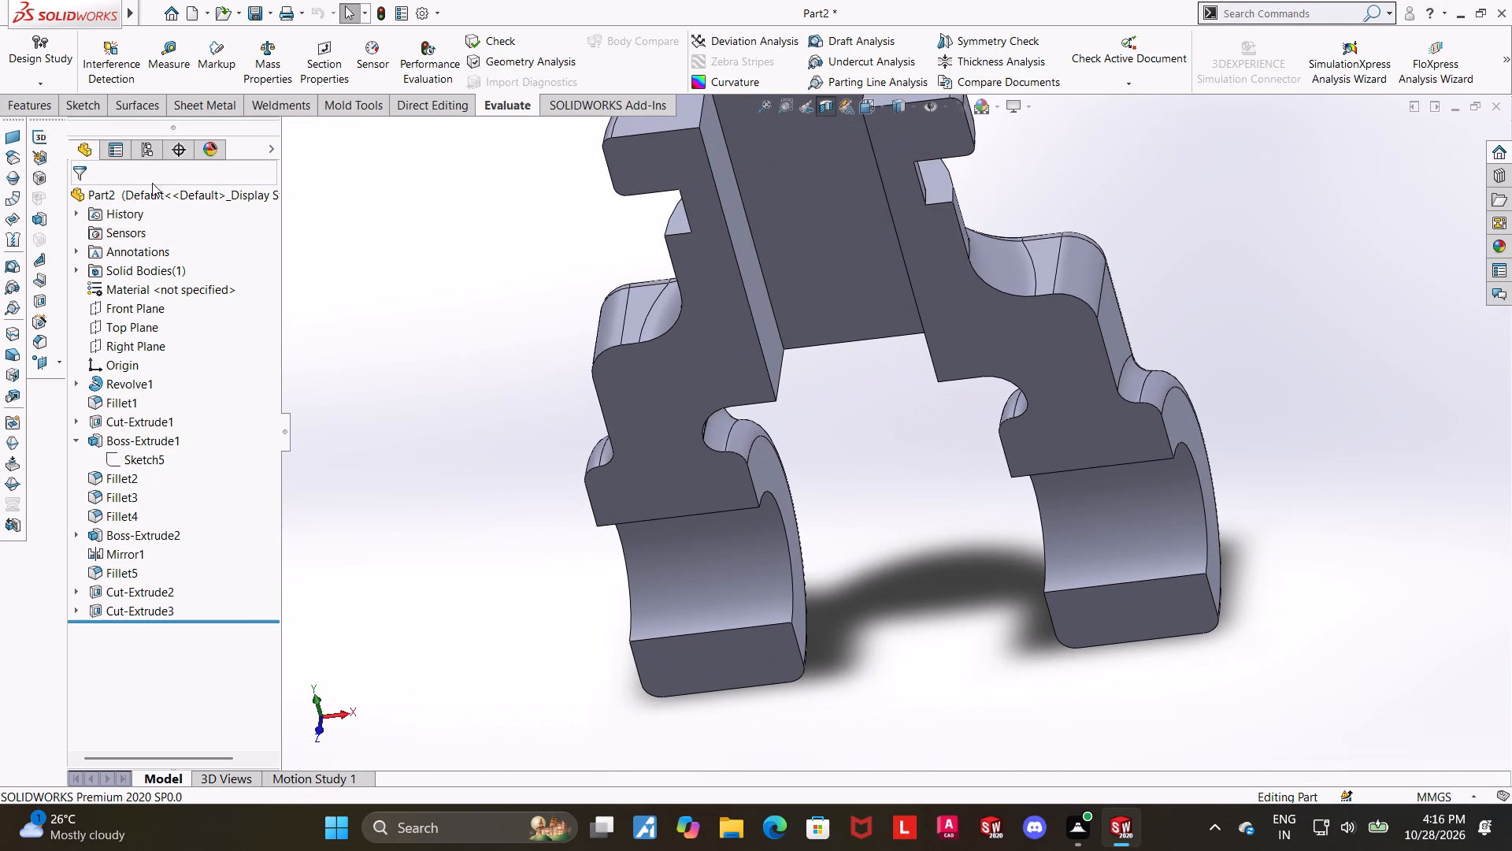
{"action": "left_click", "coordinate": [136, 51]}
{"action": "key", "text": "Escape"}
{"action": "left_click", "coordinate": [117, 204]}
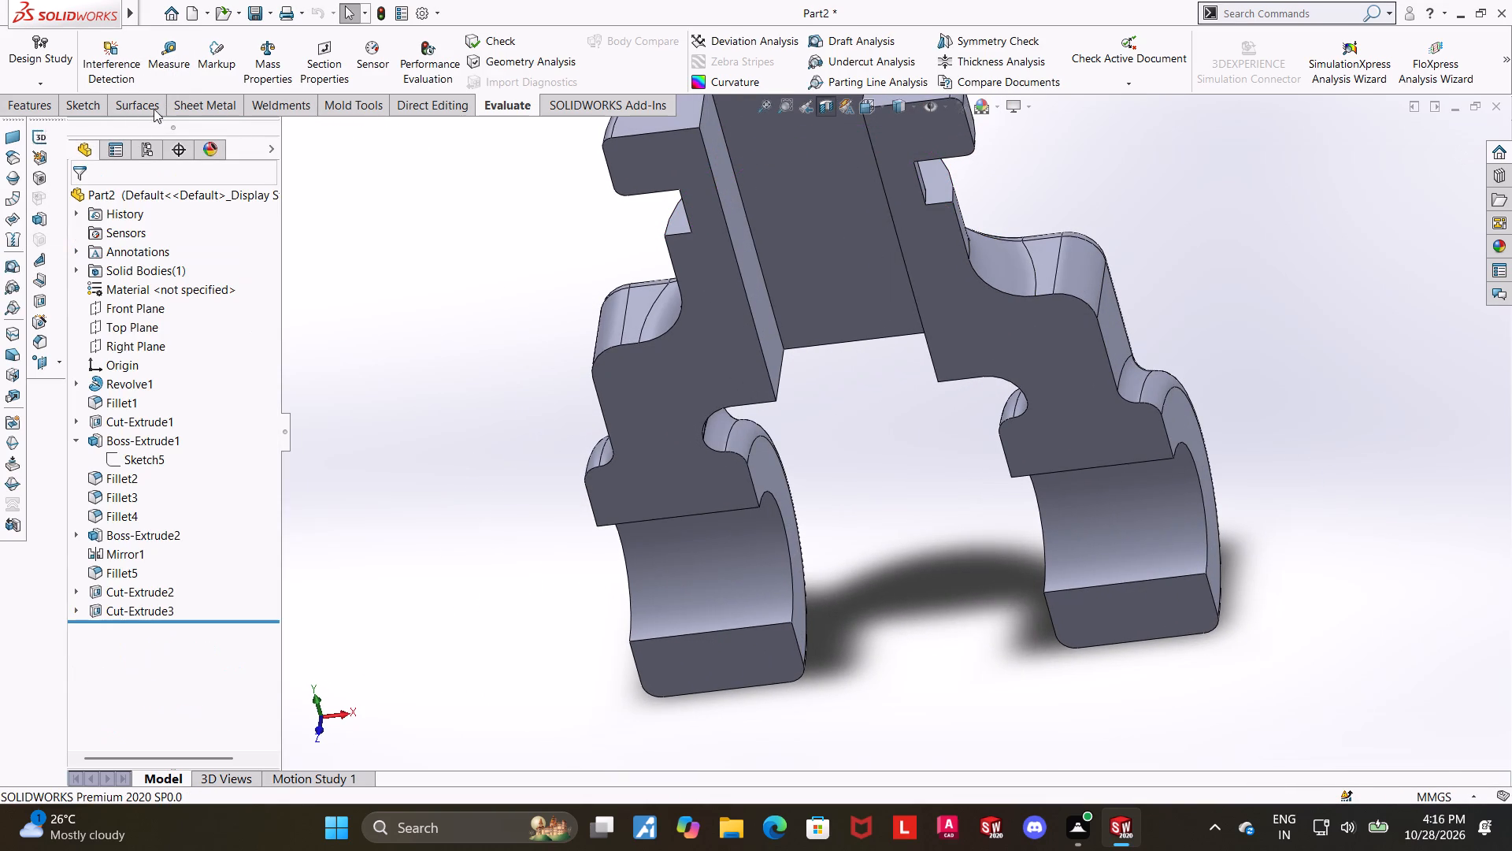
{"action": "left_click", "coordinate": [175, 55]}
{"action": "left_click", "coordinate": [1135, 379]}
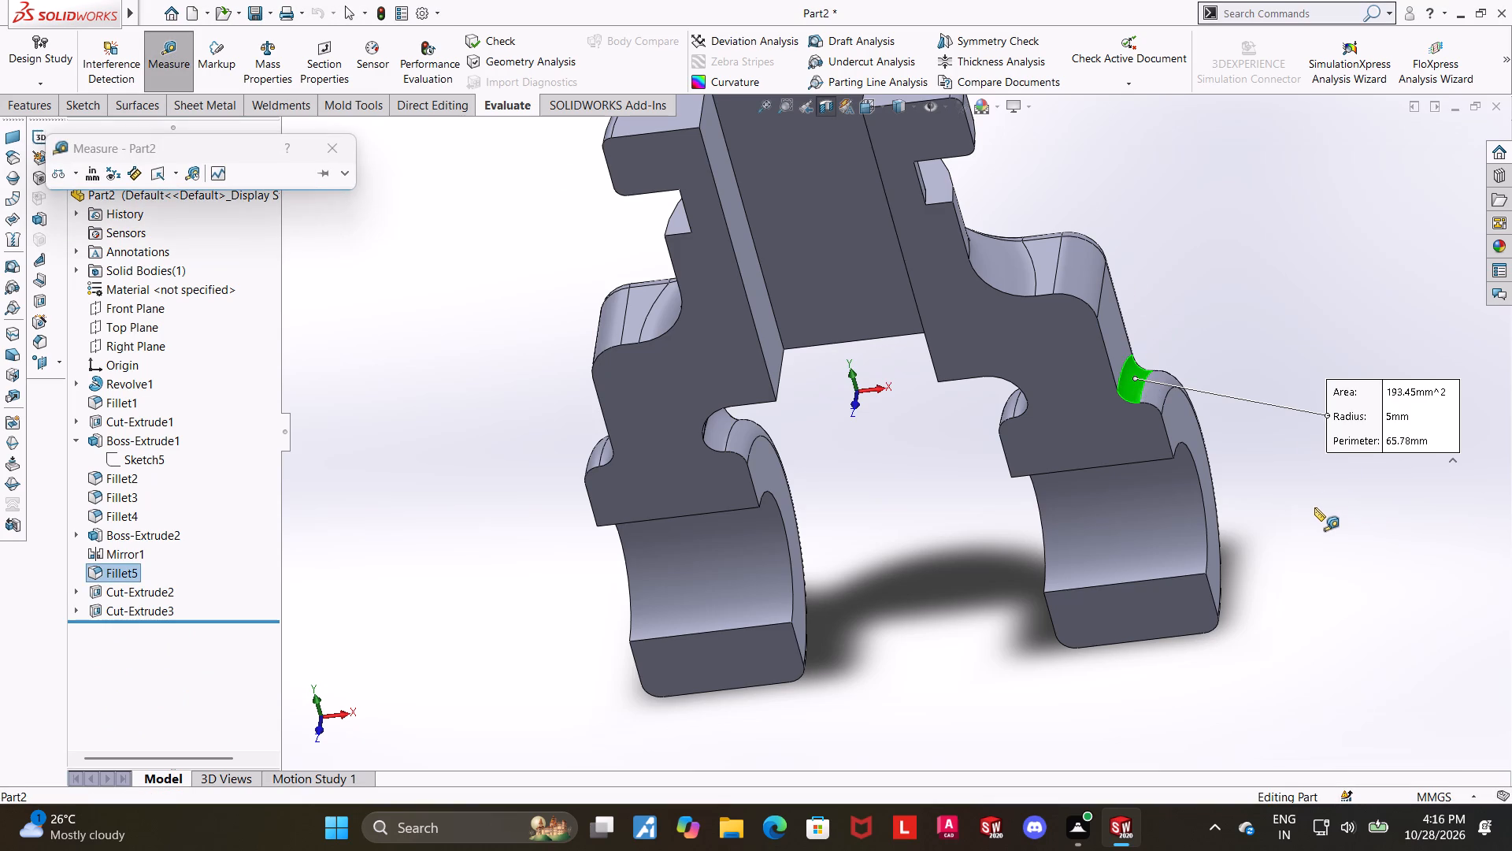
{"action": "key", "text": "Escape"}
Measure the radius of the fillet around a boss's outer rim.
{"action": "middle_click_drag", "start_coordinate": [1298, 620], "coordinate": [1172, 395]}
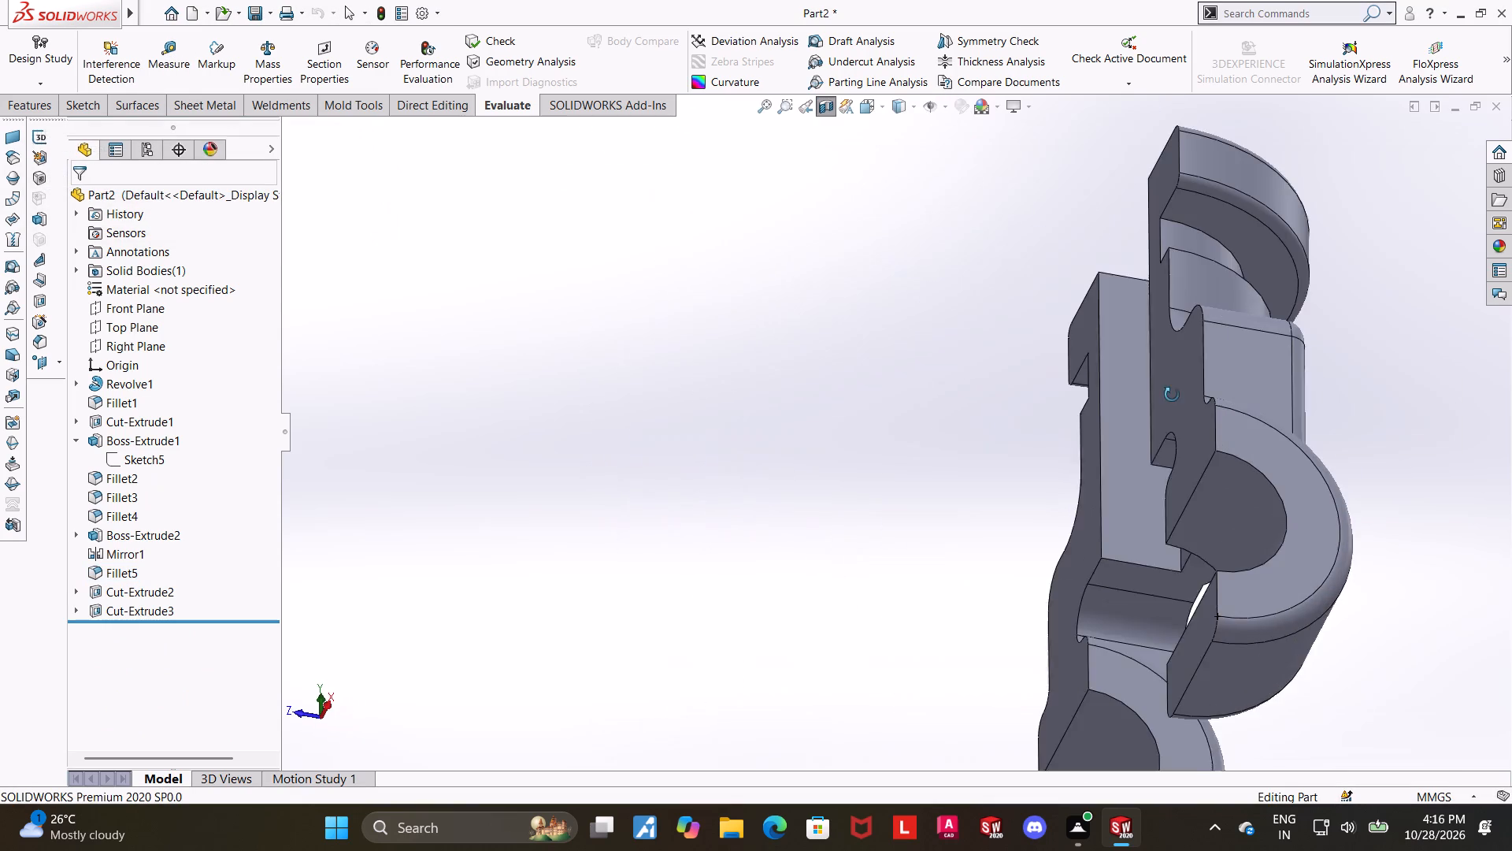
{"action": "middle_click_drag", "start_coordinate": [1172, 395], "coordinate": [1179, 394]}
{"action": "left_click", "coordinate": [159, 60]}
{"action": "left_click", "coordinate": [1250, 627]}
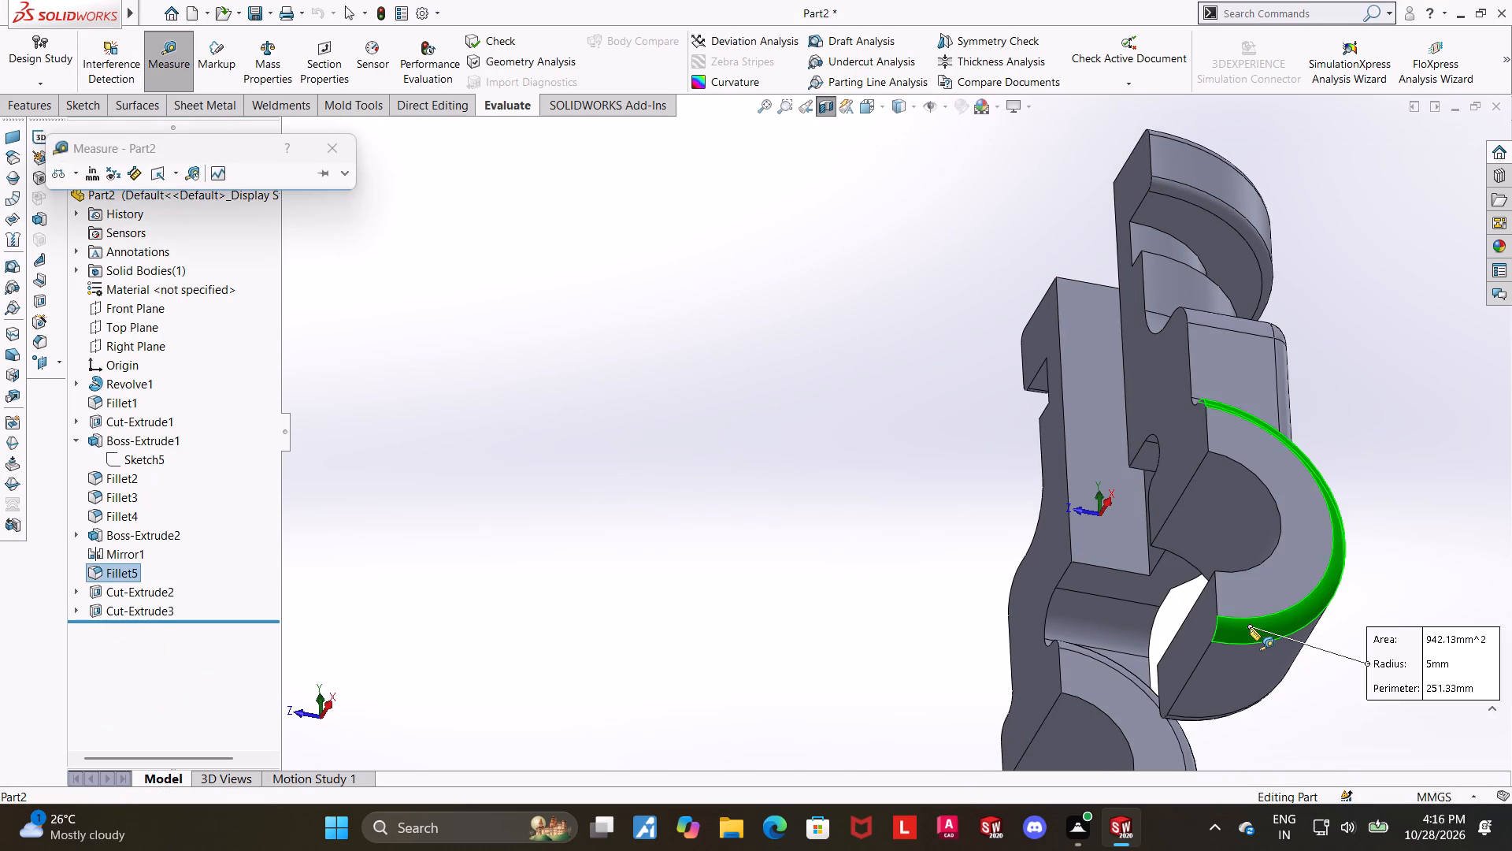
{"action": "key", "text": "Escape"}
Measure the thickness of one boss between its inner and outer flat faces.
{"action": "scroll", "coordinate": [1244, 619], "scroll_direction": "up", "scroll_amount": 2}
{"action": "middle_click_drag", "start_coordinate": [1240, 578], "coordinate": [1343, 678]}
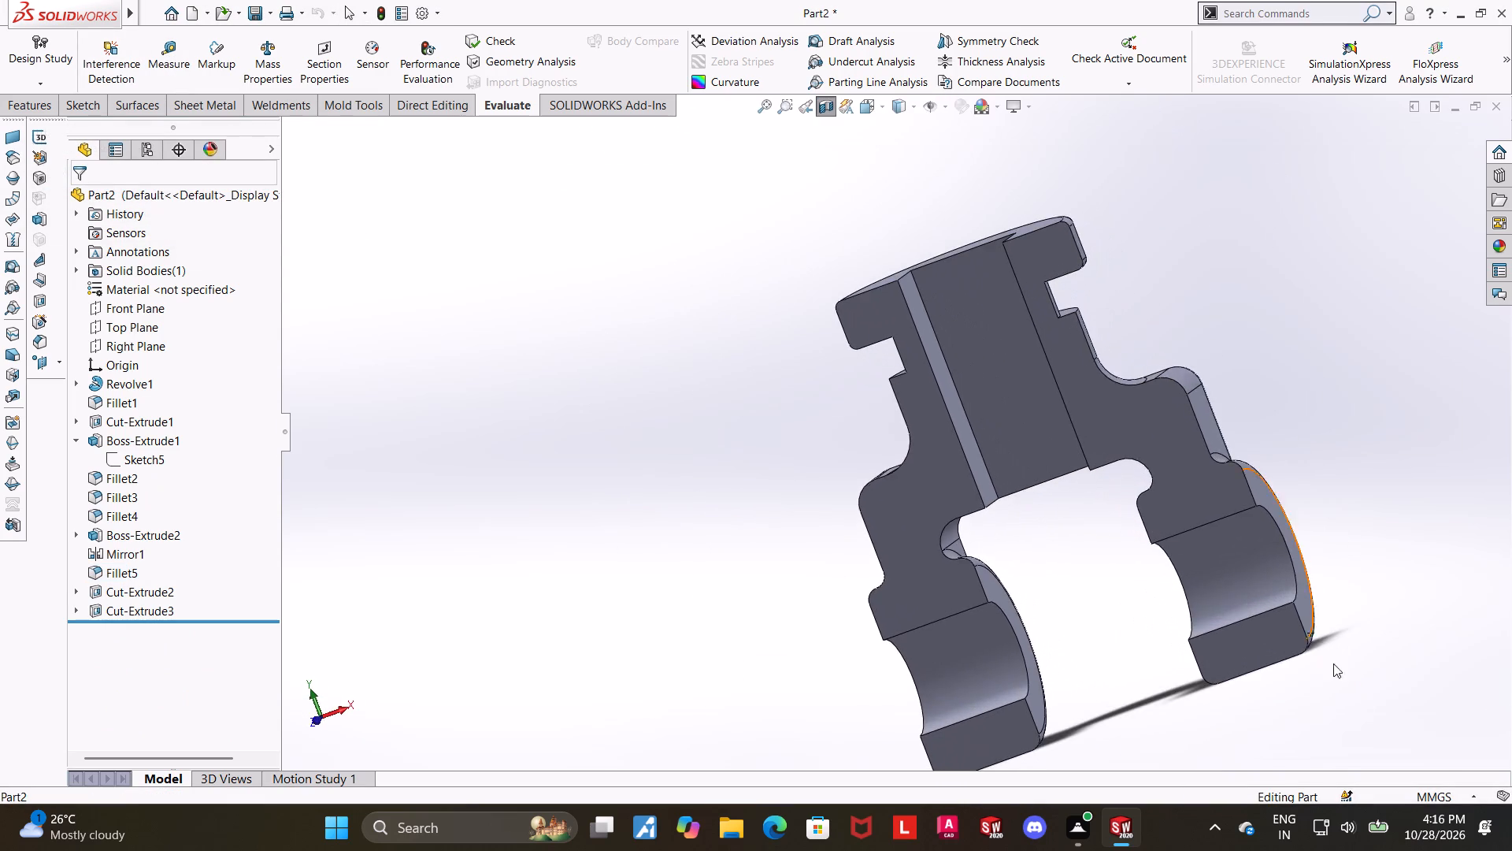
{"action": "middle_click_drag", "start_coordinate": [1295, 620], "coordinate": [1392, 579]}
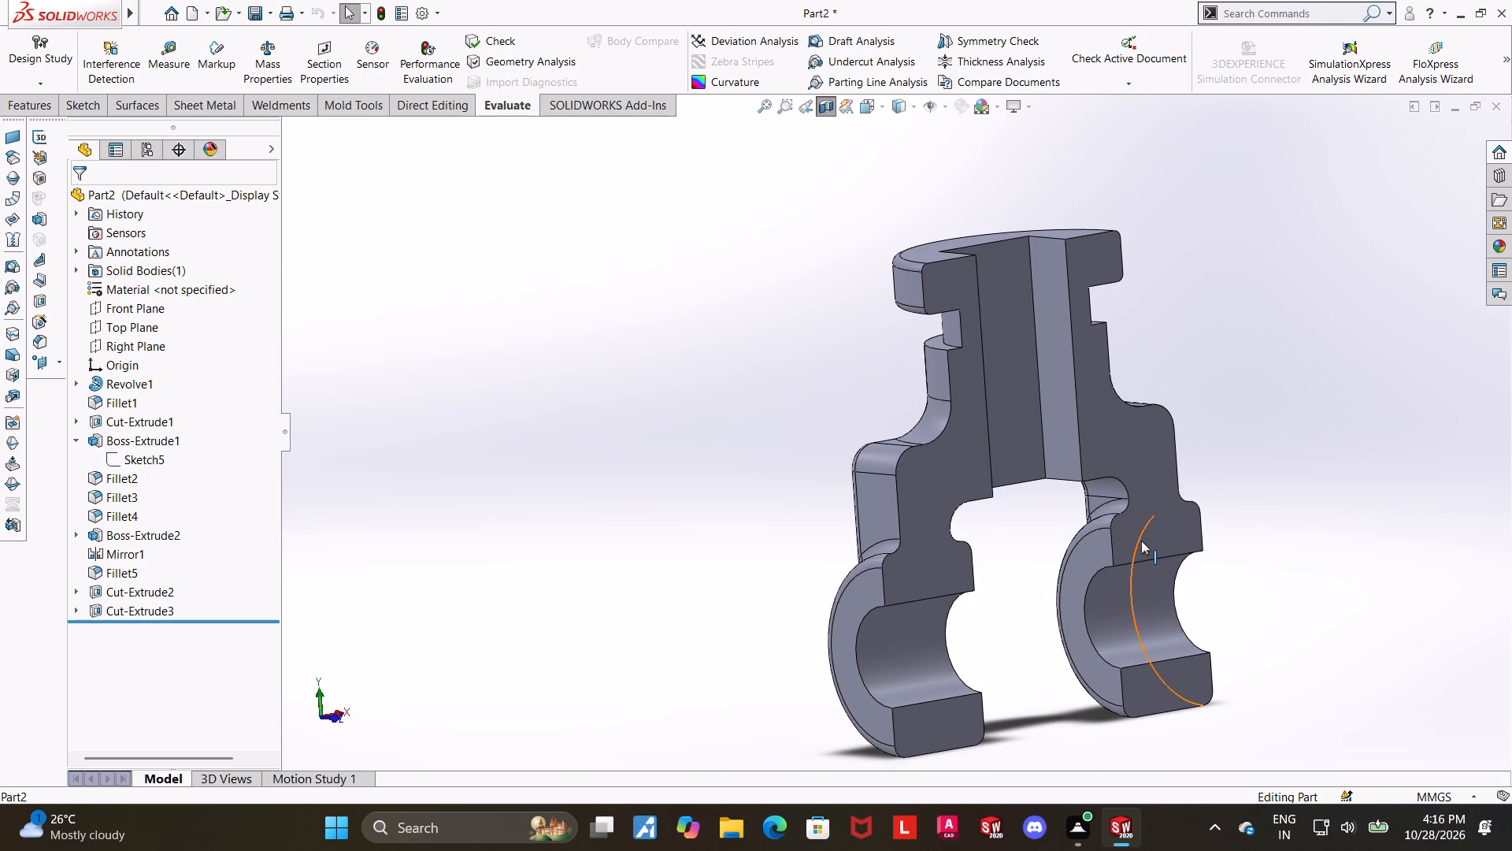
{"action": "middle_click_drag", "start_coordinate": [1127, 544], "coordinate": [1011, 502]}
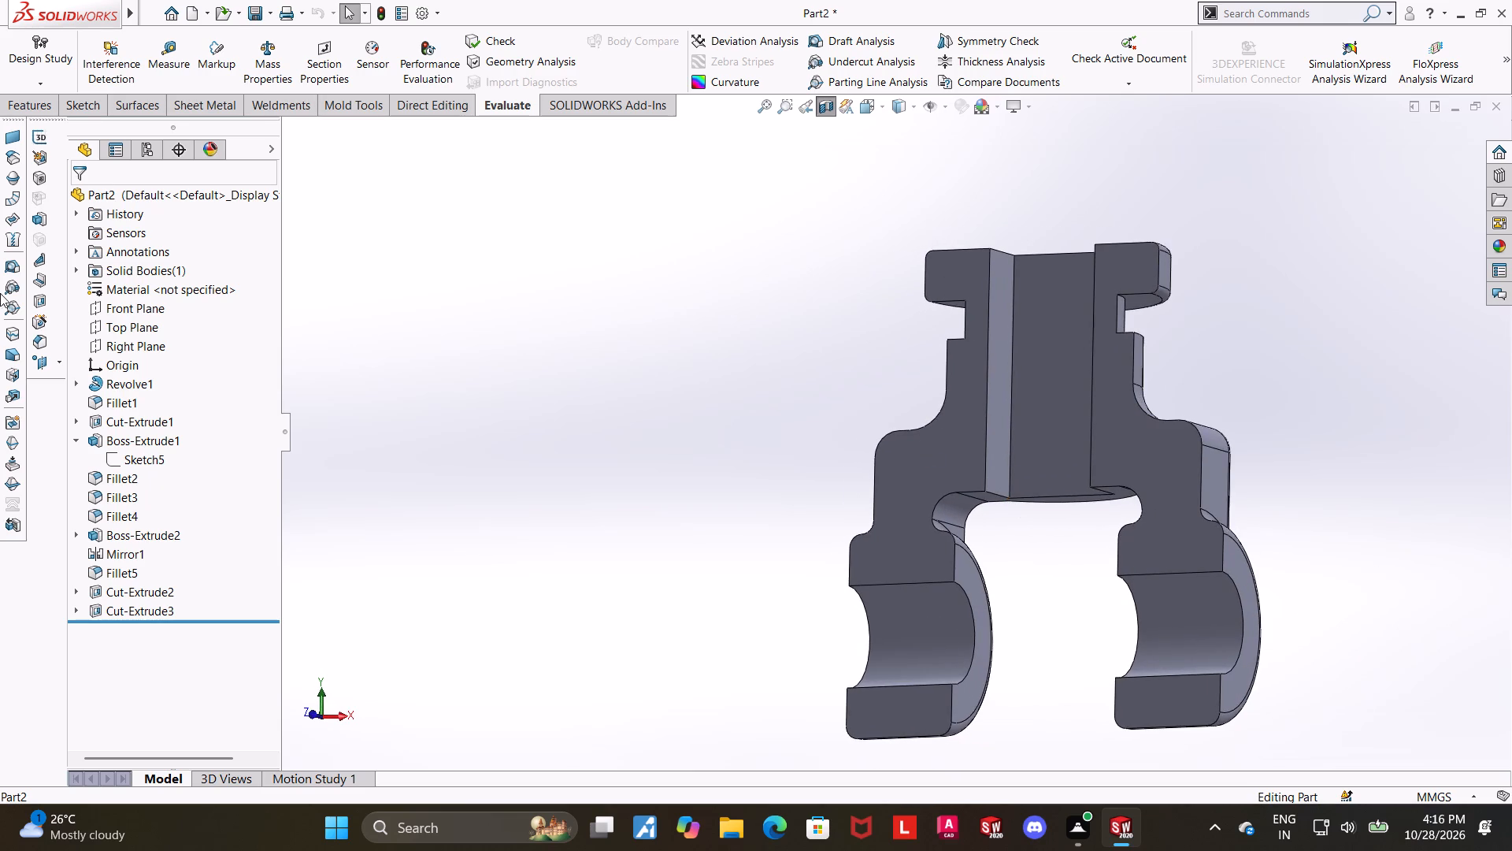
{"action": "left_click", "coordinate": [180, 50]}
{"action": "middle_click_drag", "start_coordinate": [926, 515], "coordinate": [896, 536]}
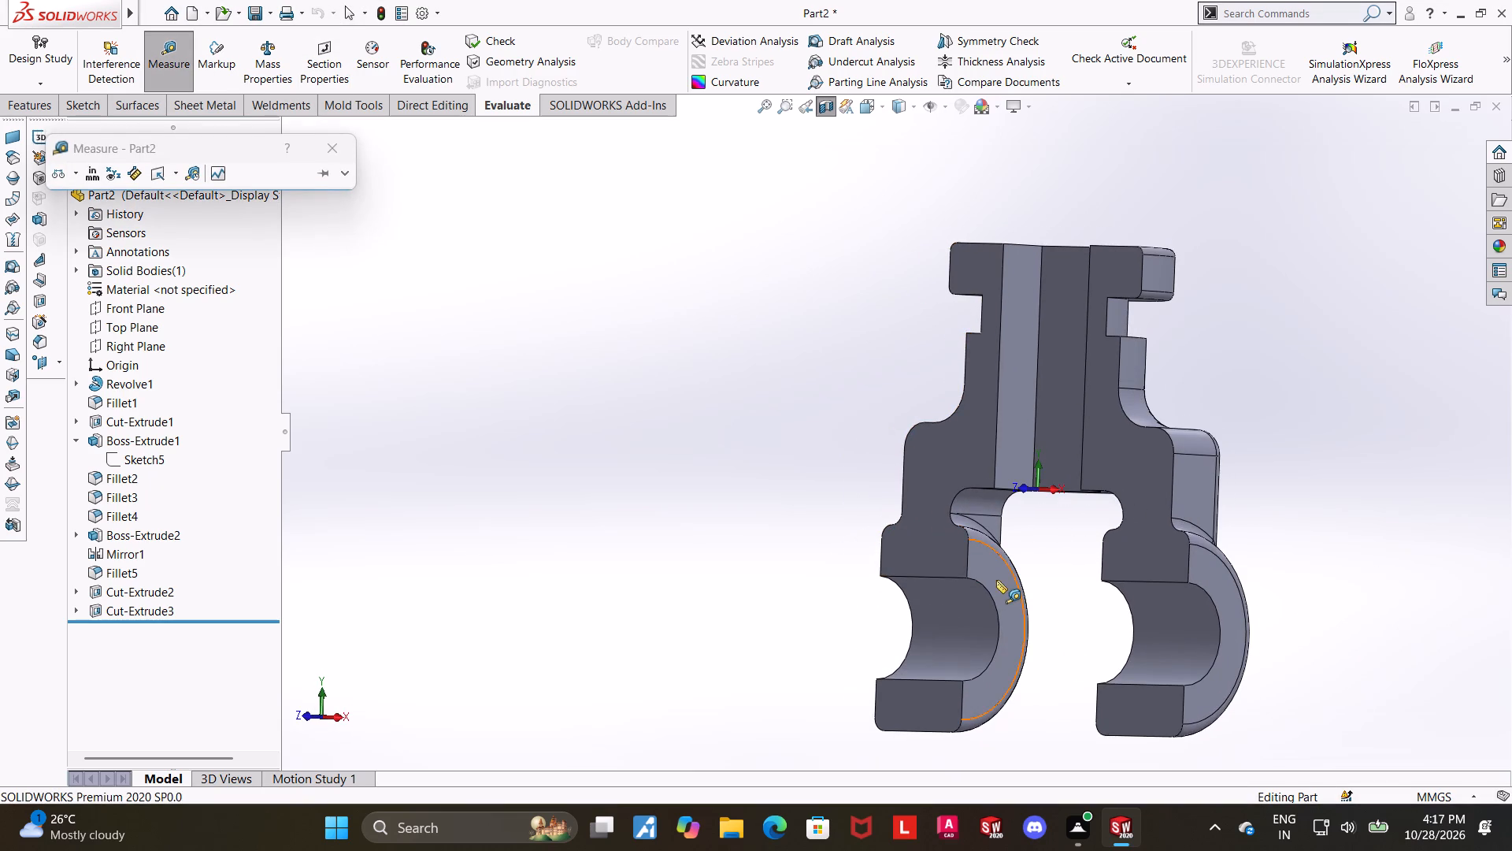
{"action": "left_click", "coordinate": [996, 580]}
{"action": "middle_click_drag", "start_coordinate": [1005, 573], "coordinate": [1143, 603]}
{"action": "left_click", "coordinate": [842, 582]}
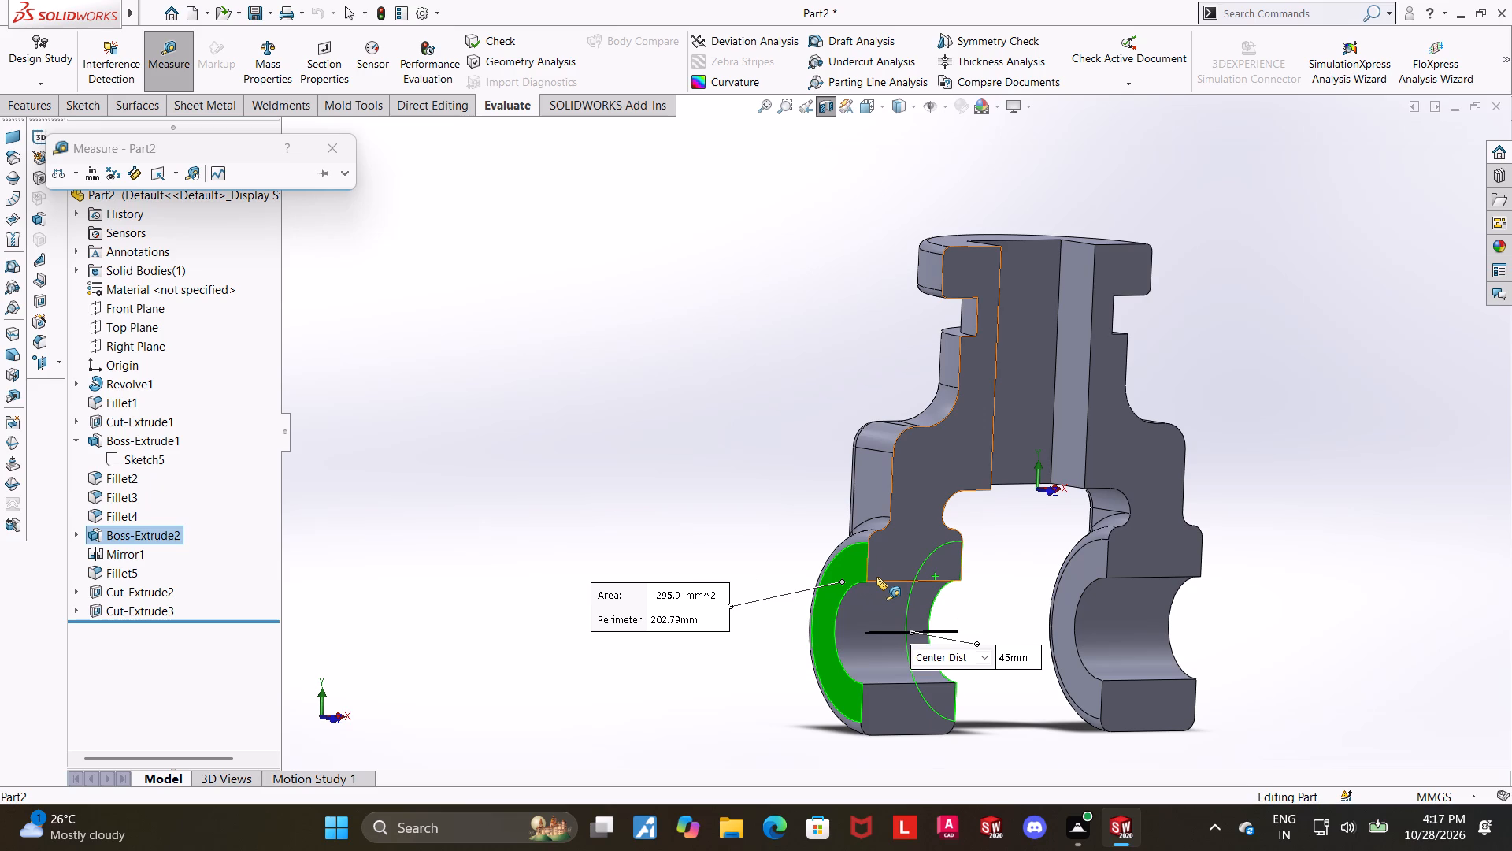
{"action": "key", "text": "Escape"}
Measure the distance between the outer flat faces of the two mirrored bosses.
{"action": "scroll", "coordinate": [869, 580], "scroll_direction": "up", "scroll_amount": 1}
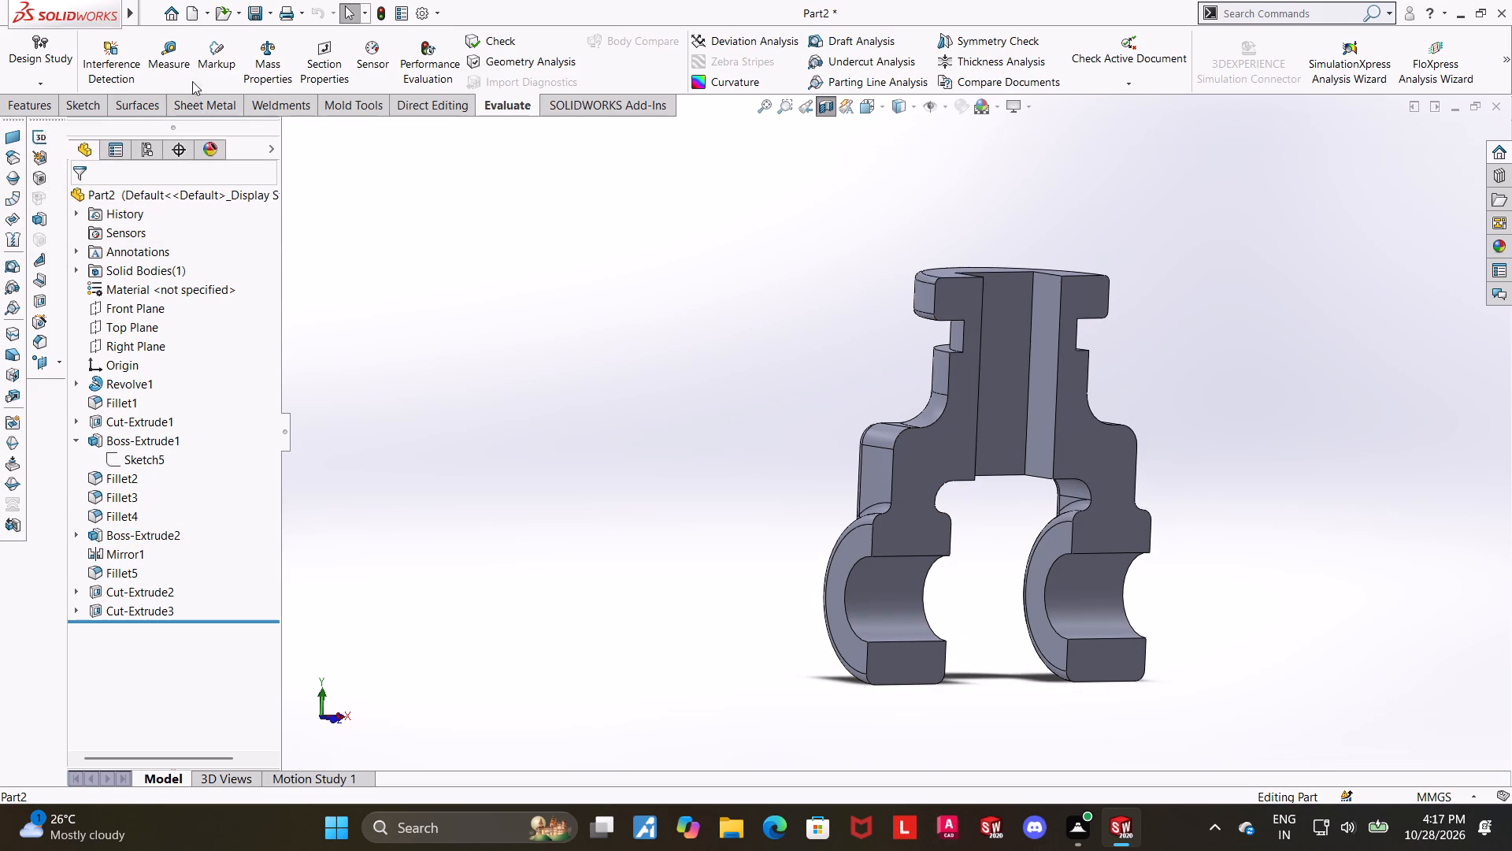
{"action": "left_click", "coordinate": [157, 54]}
{"action": "left_click", "coordinate": [858, 536]}
{"action": "middle_click_drag", "start_coordinate": [1348, 575], "coordinate": [1243, 590]}
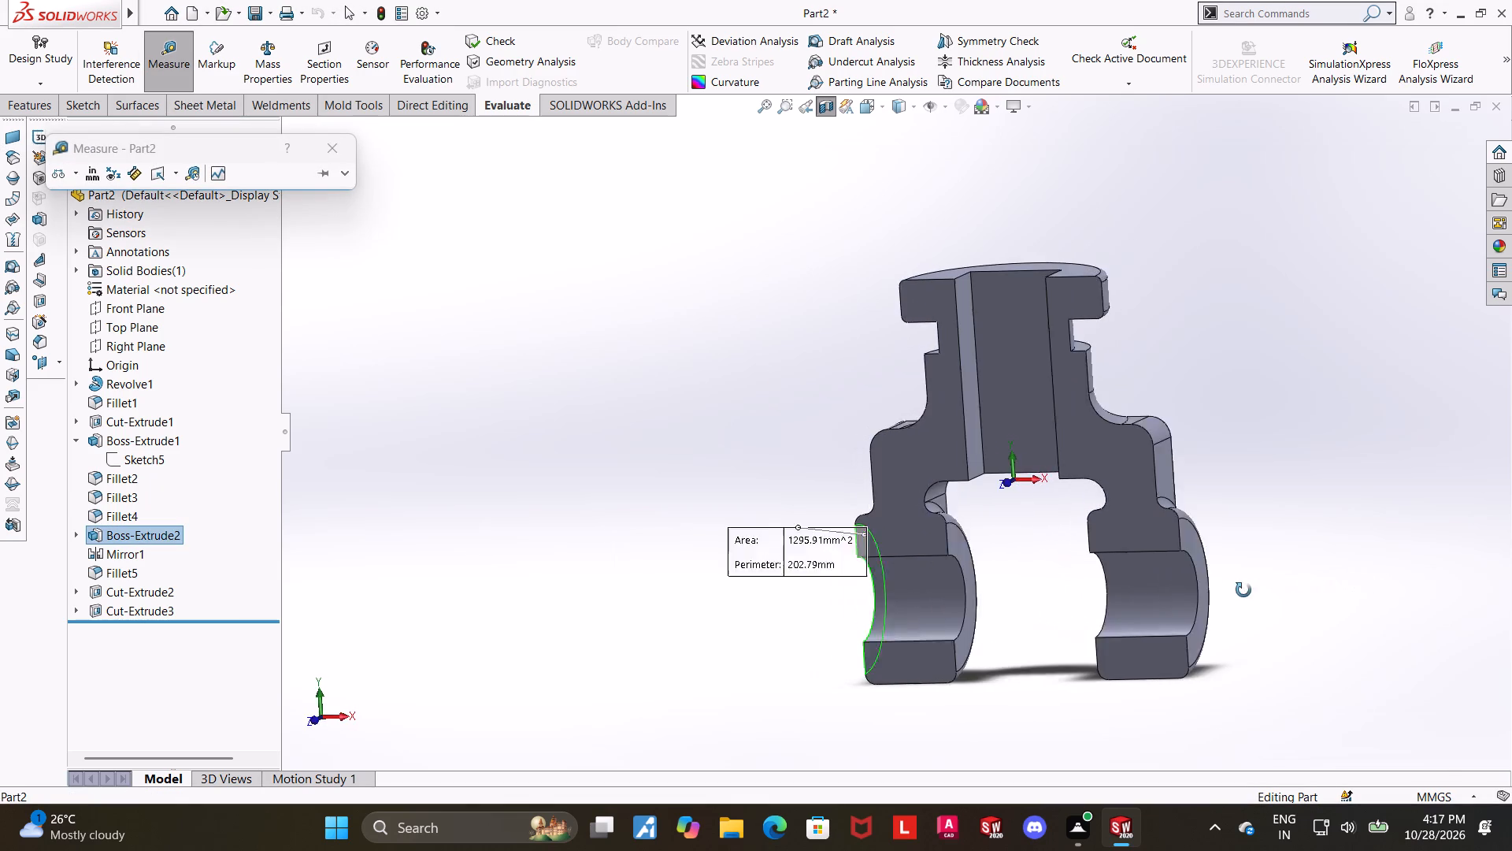
{"action": "middle_click_drag", "start_coordinate": [1243, 590], "coordinate": [1211, 597]}
{"action": "left_click", "coordinate": [1185, 561]}
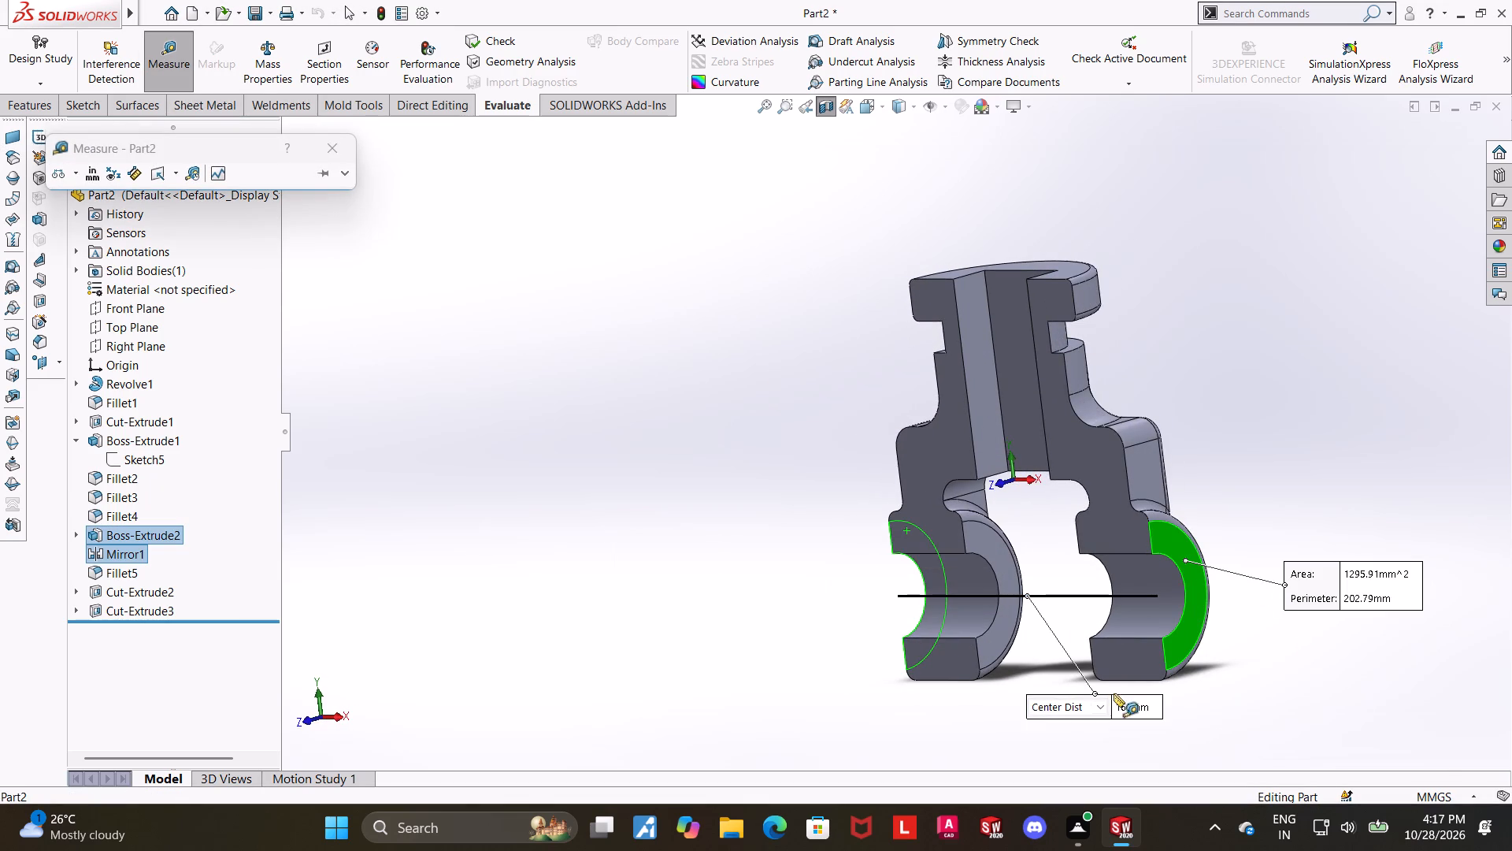
{"action": "scroll", "coordinate": [1199, 706], "scroll_direction": "down", "scroll_amount": 3}
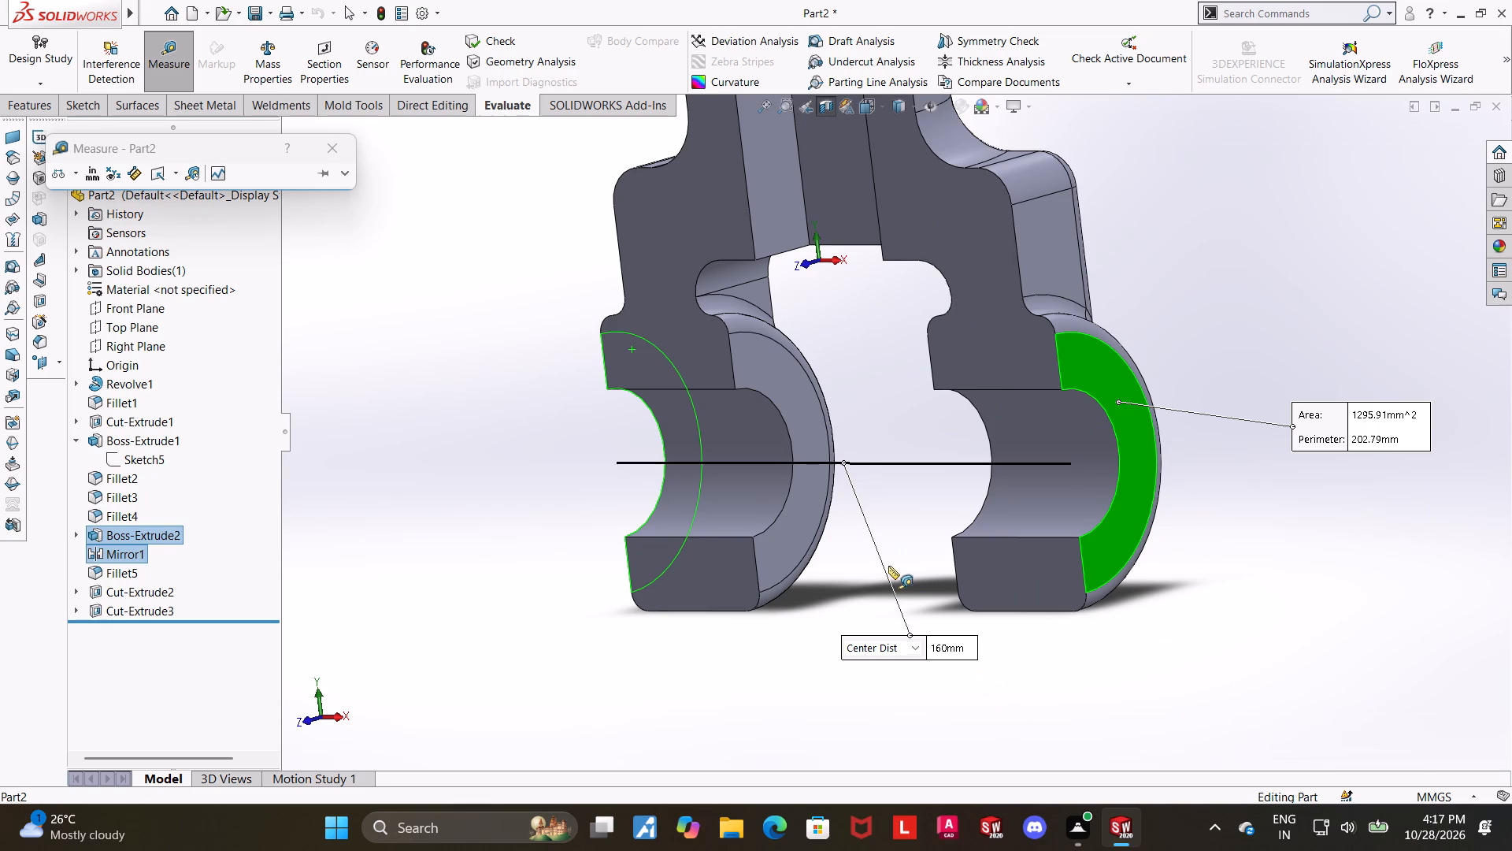
{"action": "scroll", "coordinate": [888, 566], "scroll_direction": "down", "scroll_amount": 2}
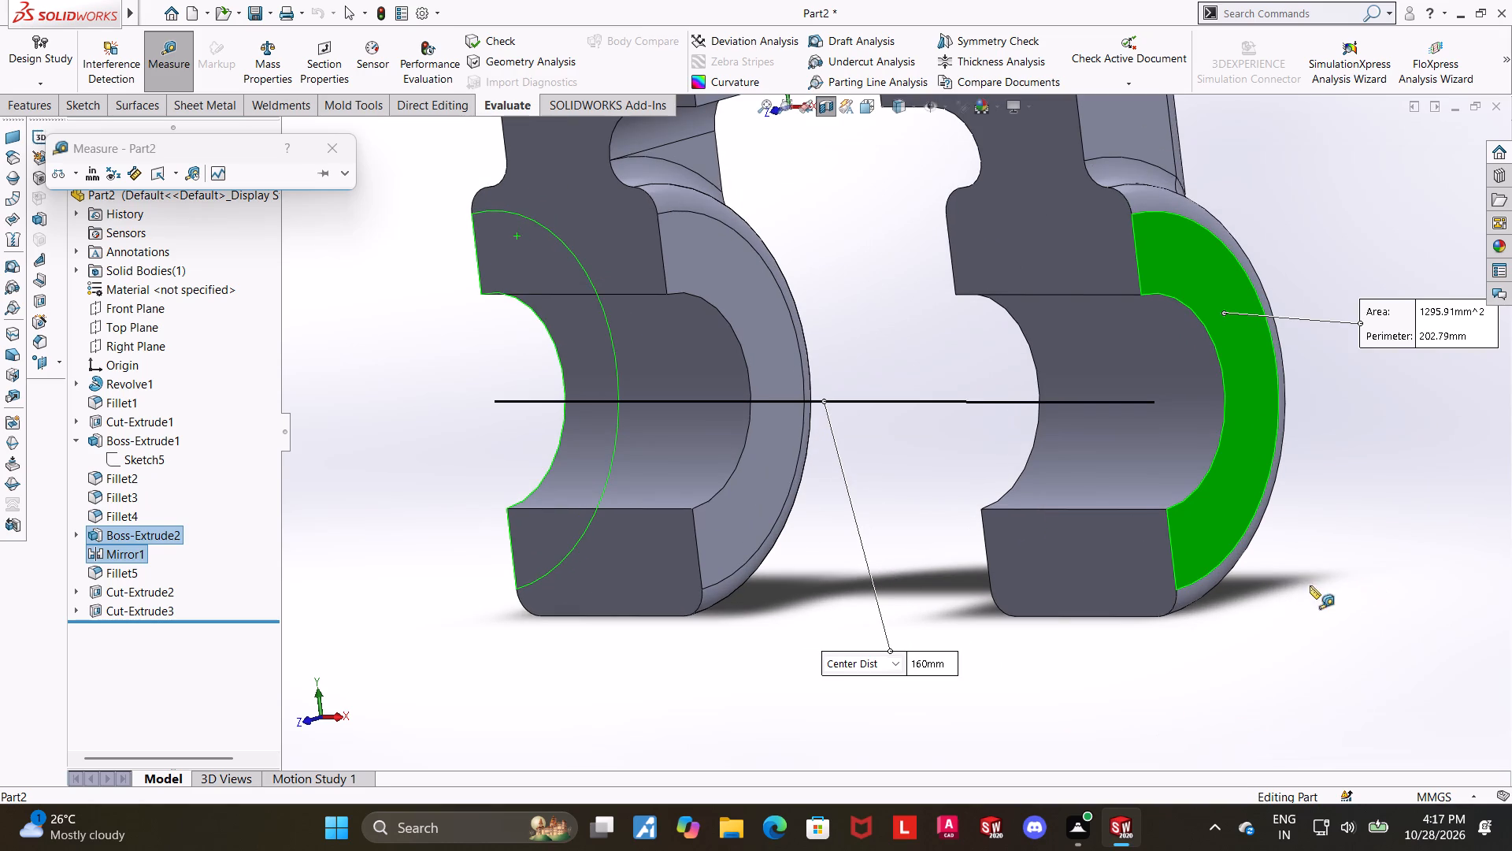
{"action": "key", "text": "Escape"}
Measure the distance between the two bosses' outer flat faces again, starting from the opposite boss.
{"action": "left_click", "coordinate": [165, 46]}
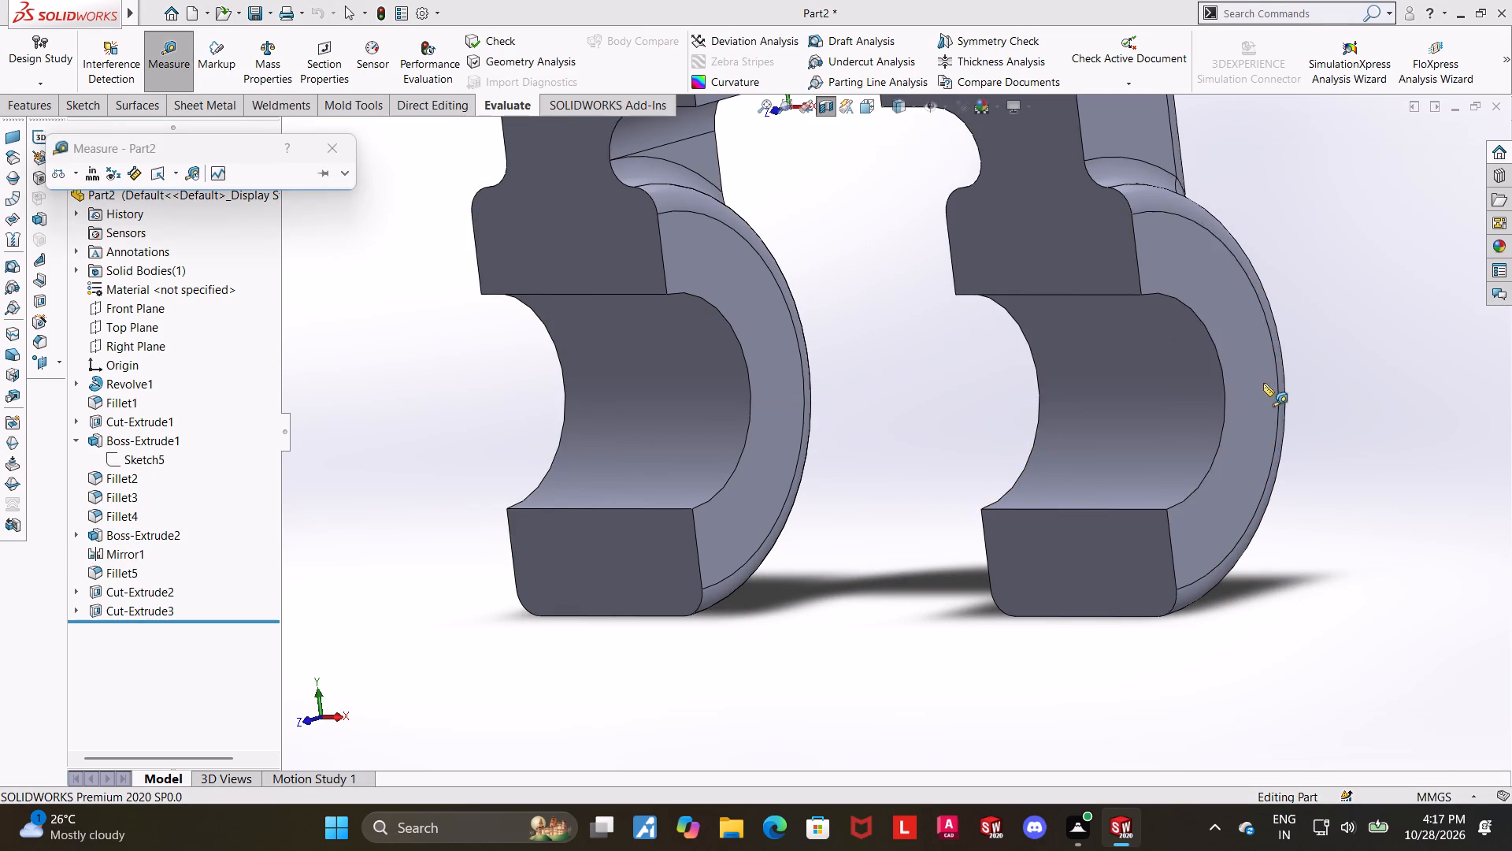
{"action": "left_click", "coordinate": [1263, 383]}
{"action": "middle_click_drag", "start_coordinate": [1088, 399], "coordinate": [1265, 403]}
{"action": "left_click", "coordinate": [776, 277]}
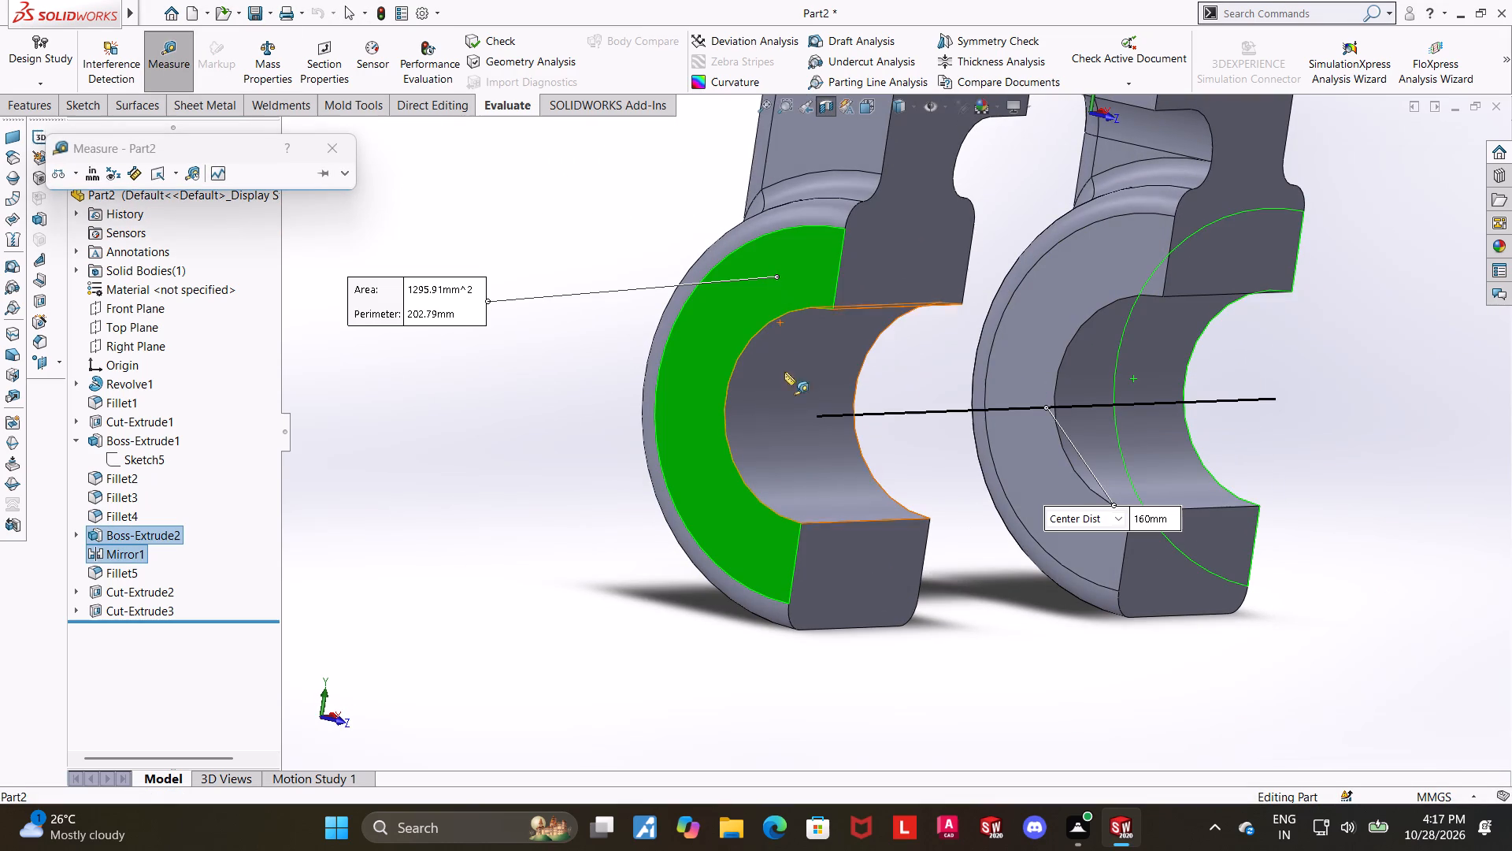
Turn off the section view and show the complete part in isometric orientation.
{"action": "key", "text": "Escape"}
{"action": "scroll", "coordinate": [1266, 494], "scroll_direction": "up", "scroll_amount": 5}
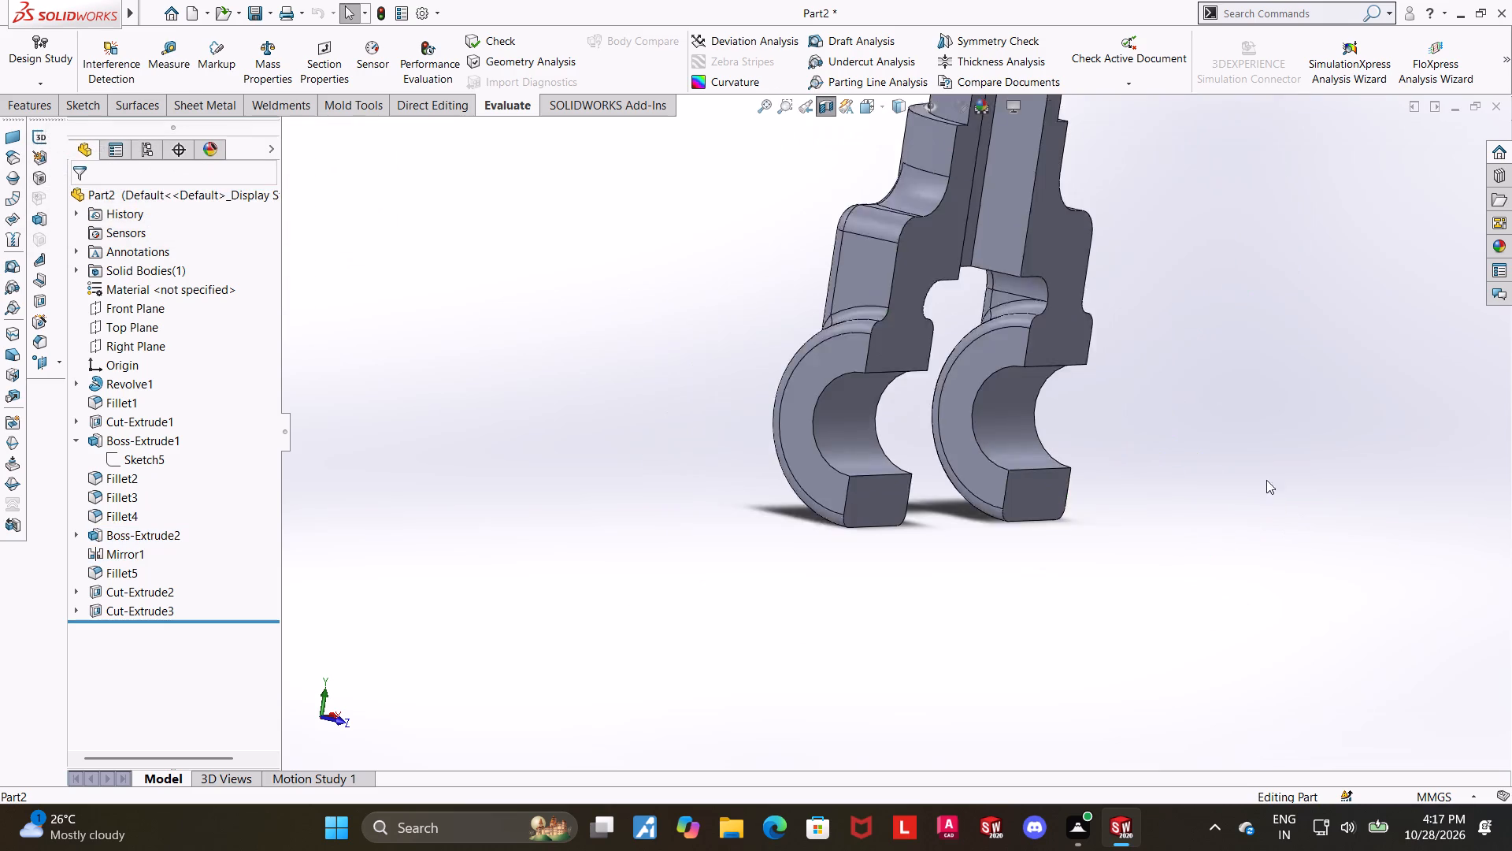
{"action": "scroll", "coordinate": [1266, 480], "scroll_direction": "up", "scroll_amount": 1}
{"action": "scroll", "coordinate": [1094, 255], "scroll_direction": "down", "scroll_amount": 2}
{"action": "scroll", "coordinate": [896, 254], "scroll_direction": "up", "scroll_amount": 4}
{"action": "scroll", "coordinate": [865, 173], "scroll_direction": "down", "scroll_amount": 3}
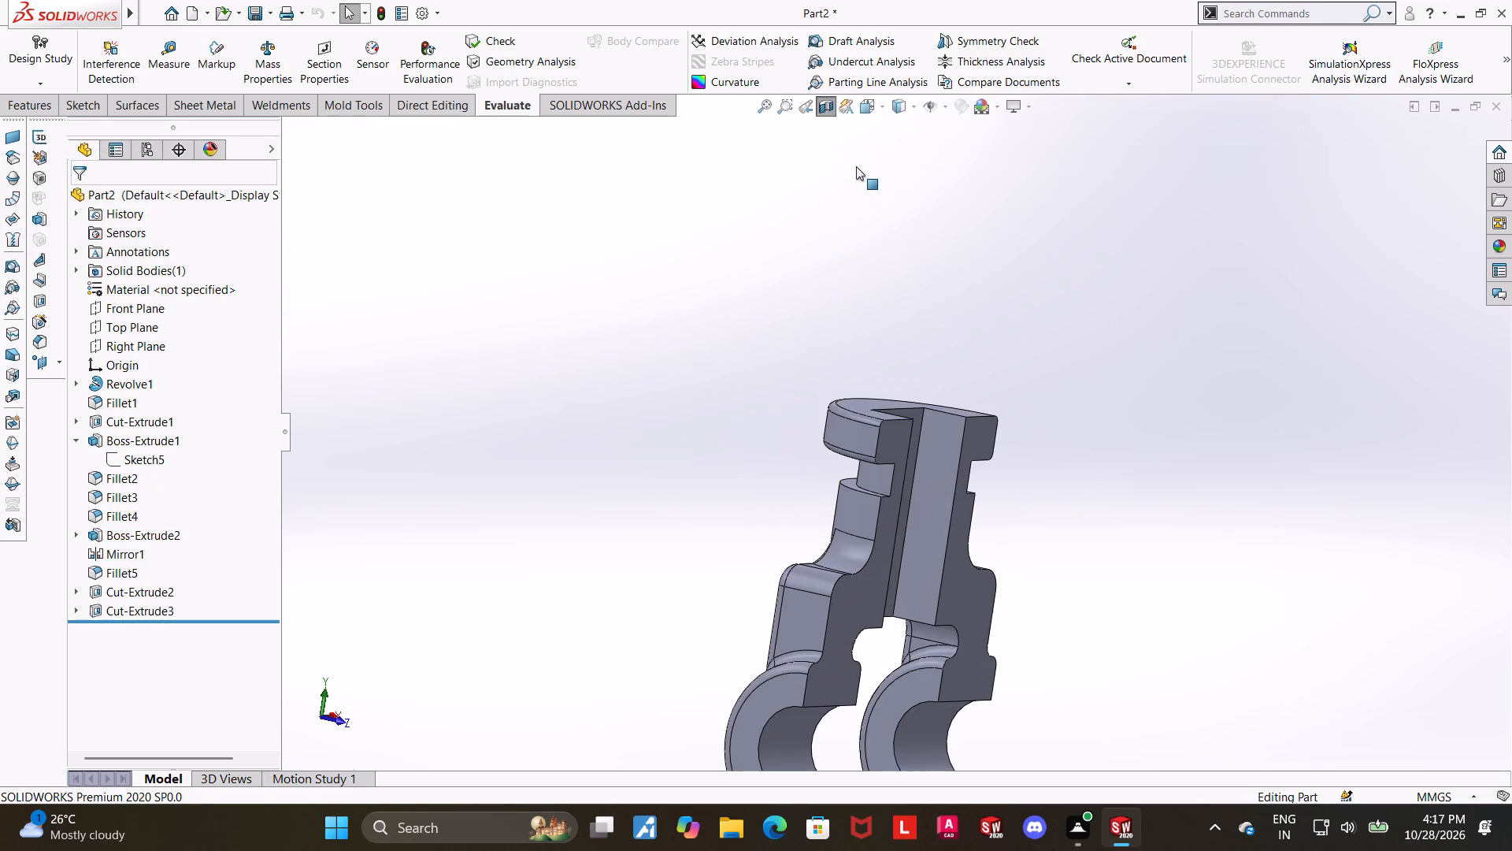
{"action": "left_click", "coordinate": [821, 113]}
{"action": "scroll", "coordinate": [969, 435], "scroll_direction": "up", "scroll_amount": 4}
{"action": "middle_click", "coordinate": [1074, 511]}
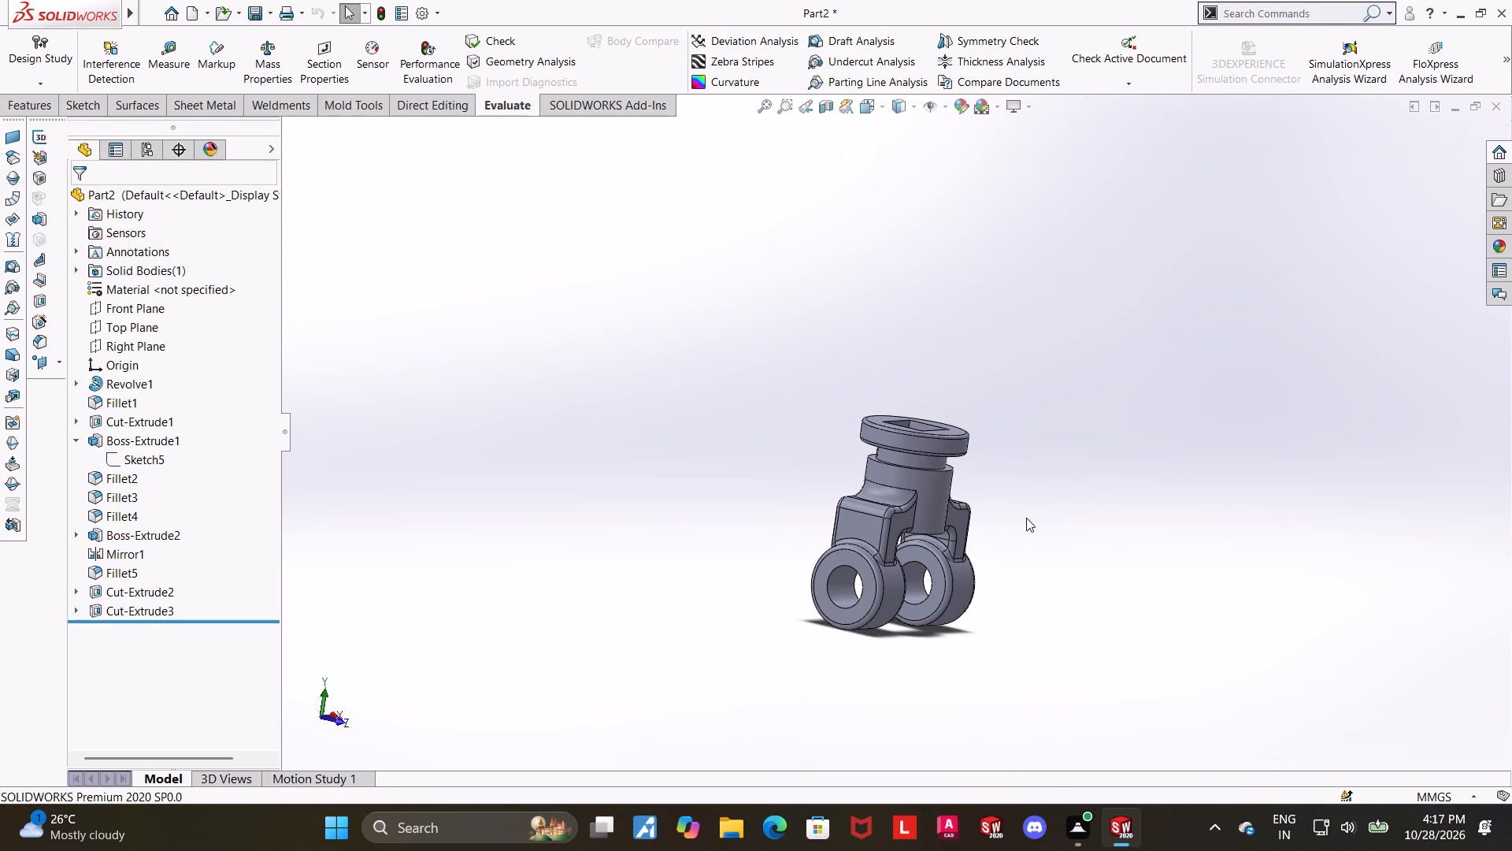
{"action": "key", "text": "ctrl+7"}
{"action": "left_click", "coordinate": [1054, 510]}
{"action": "left_click", "coordinate": [1170, 466]}
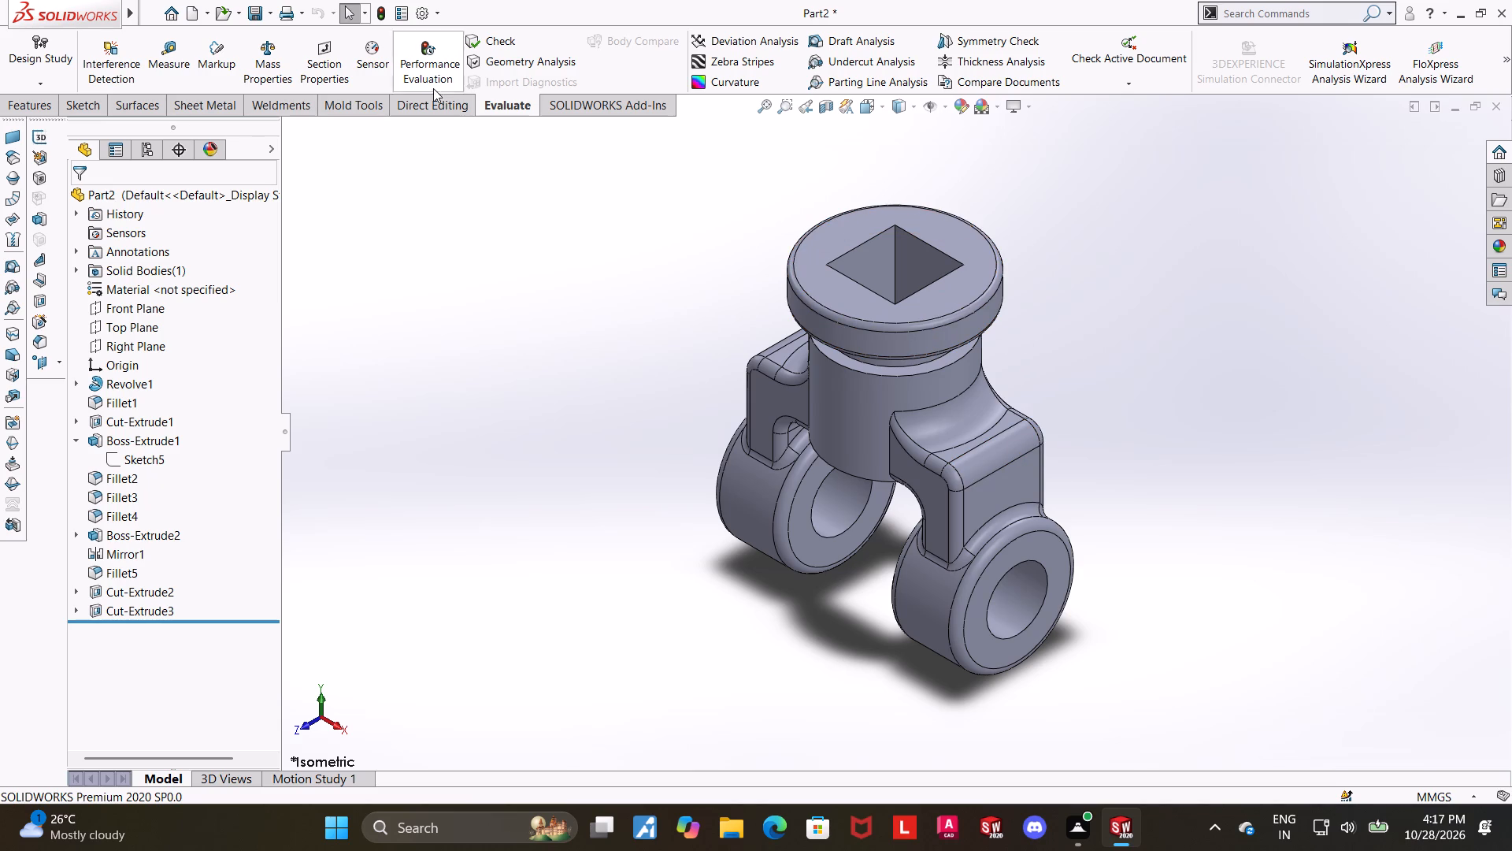
Measure the outer diameter of the flange at the top of the part.
{"action": "left_click", "coordinate": [178, 58]}
{"action": "left_click", "coordinate": [959, 333]}
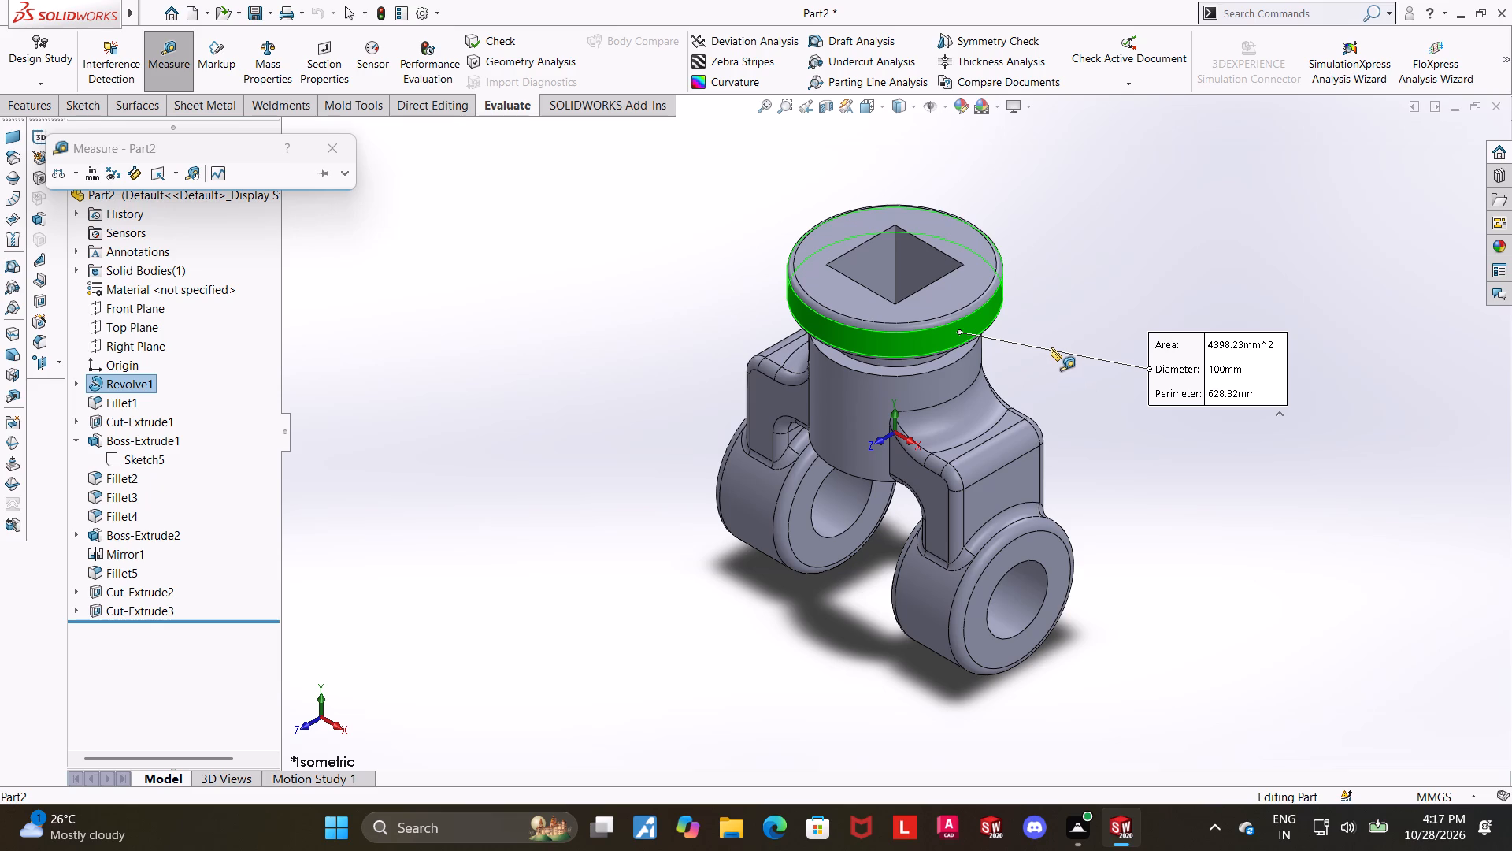
{"action": "key", "text": "Escape"}
Measure the diameter of the main cylindrical body below the neck.
{"action": "middle_click_drag", "start_coordinate": [1036, 423], "coordinate": [1022, 338]}
{"action": "scroll", "coordinate": [1025, 337], "scroll_direction": "up", "scroll_amount": 1}
{"action": "scroll", "coordinate": [1033, 359], "scroll_direction": "down", "scroll_amount": 2}
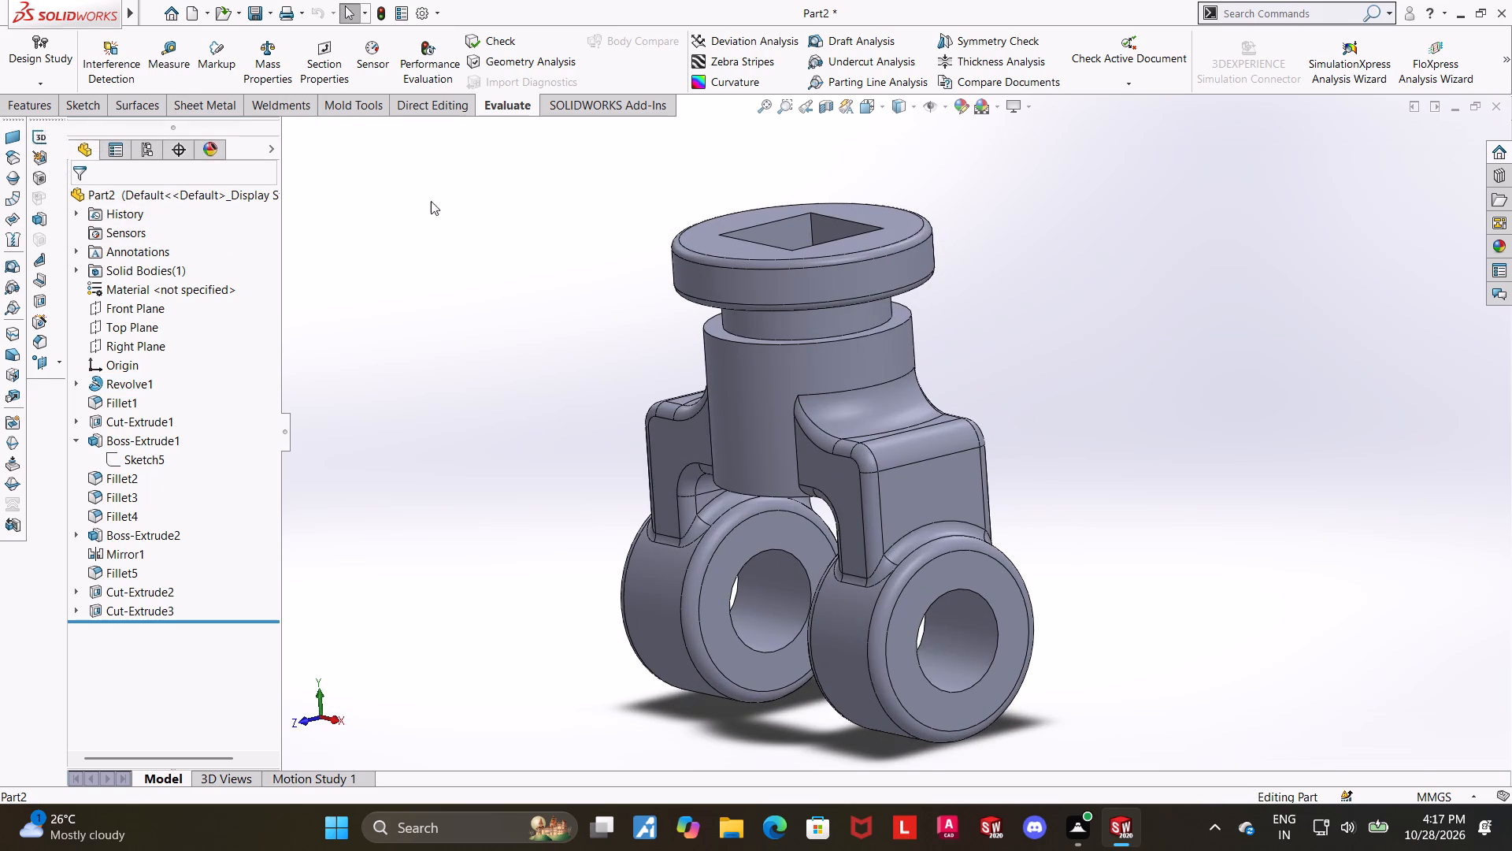
{"action": "left_click", "coordinate": [166, 71]}
{"action": "left_click", "coordinate": [729, 397]}
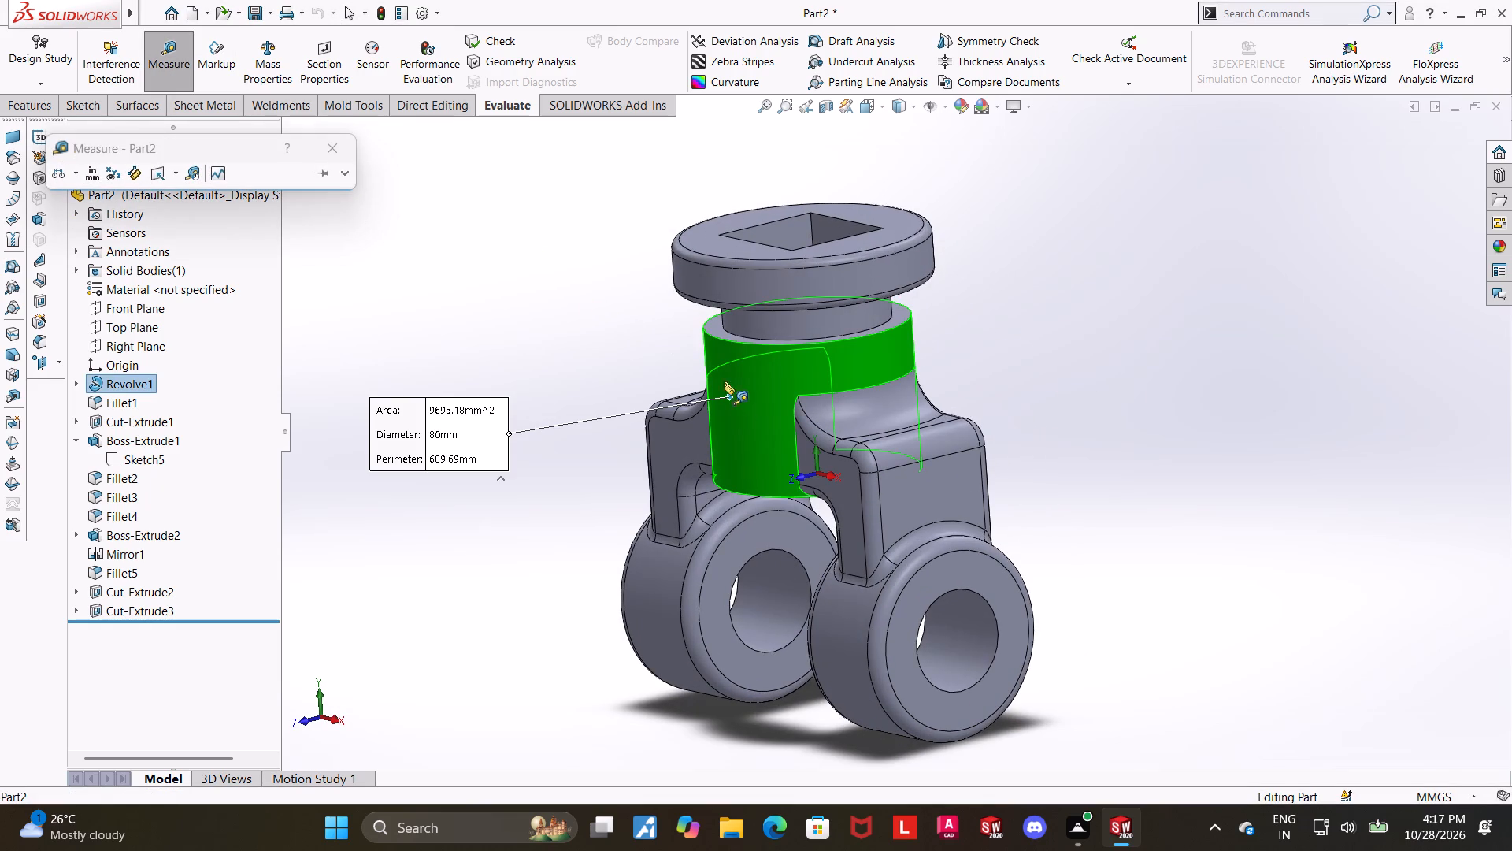
{"action": "key", "text": "Escape"}
Measure the diameter of the narrow neck between the top flange and the main body.
{"action": "left_click", "coordinate": [142, 65]}
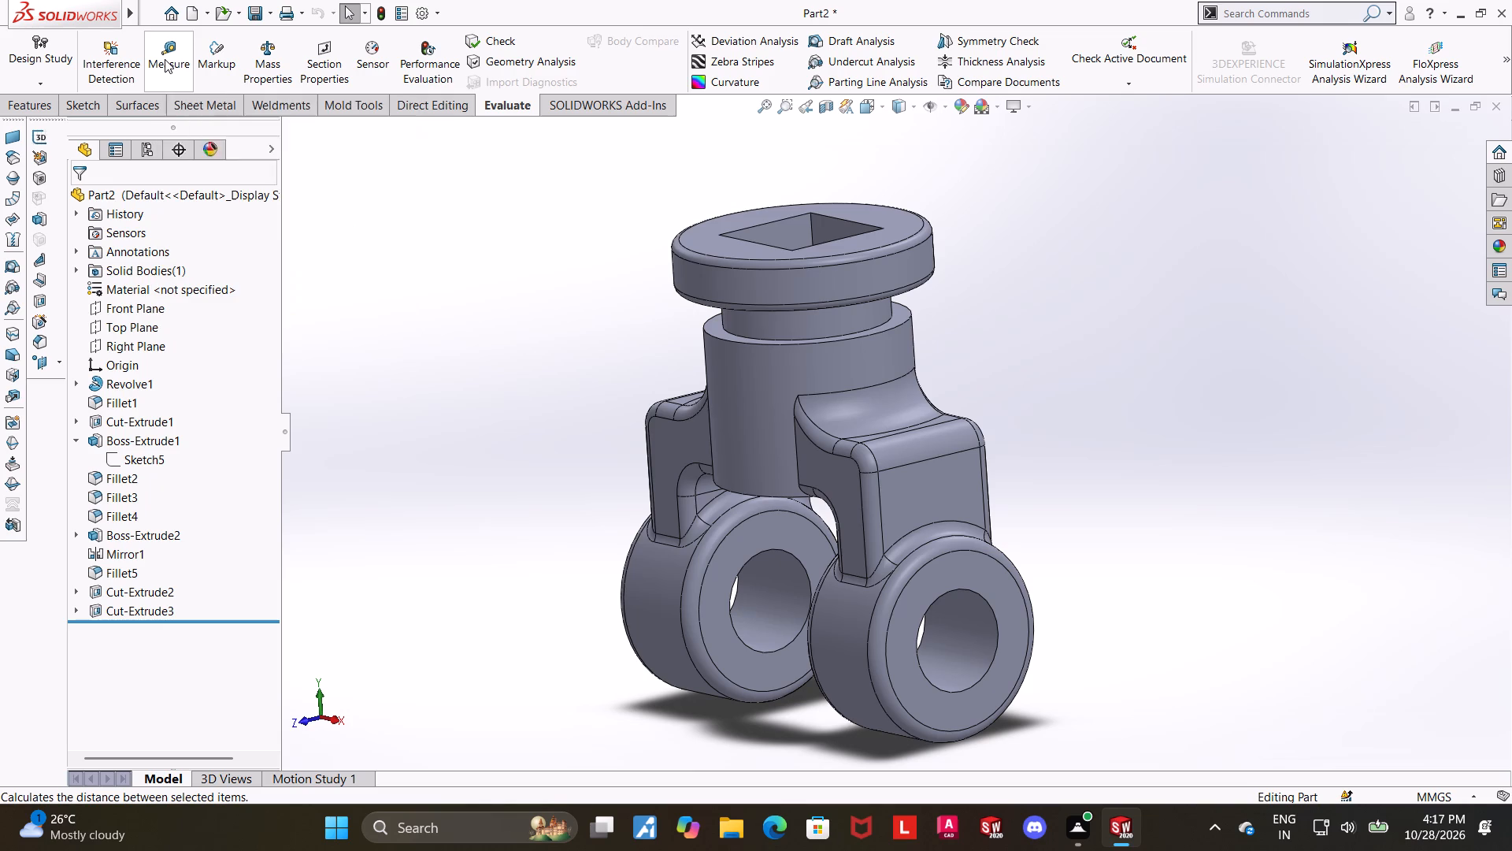
{"action": "scroll", "coordinate": [984, 305], "scroll_direction": "down", "scroll_amount": 1}
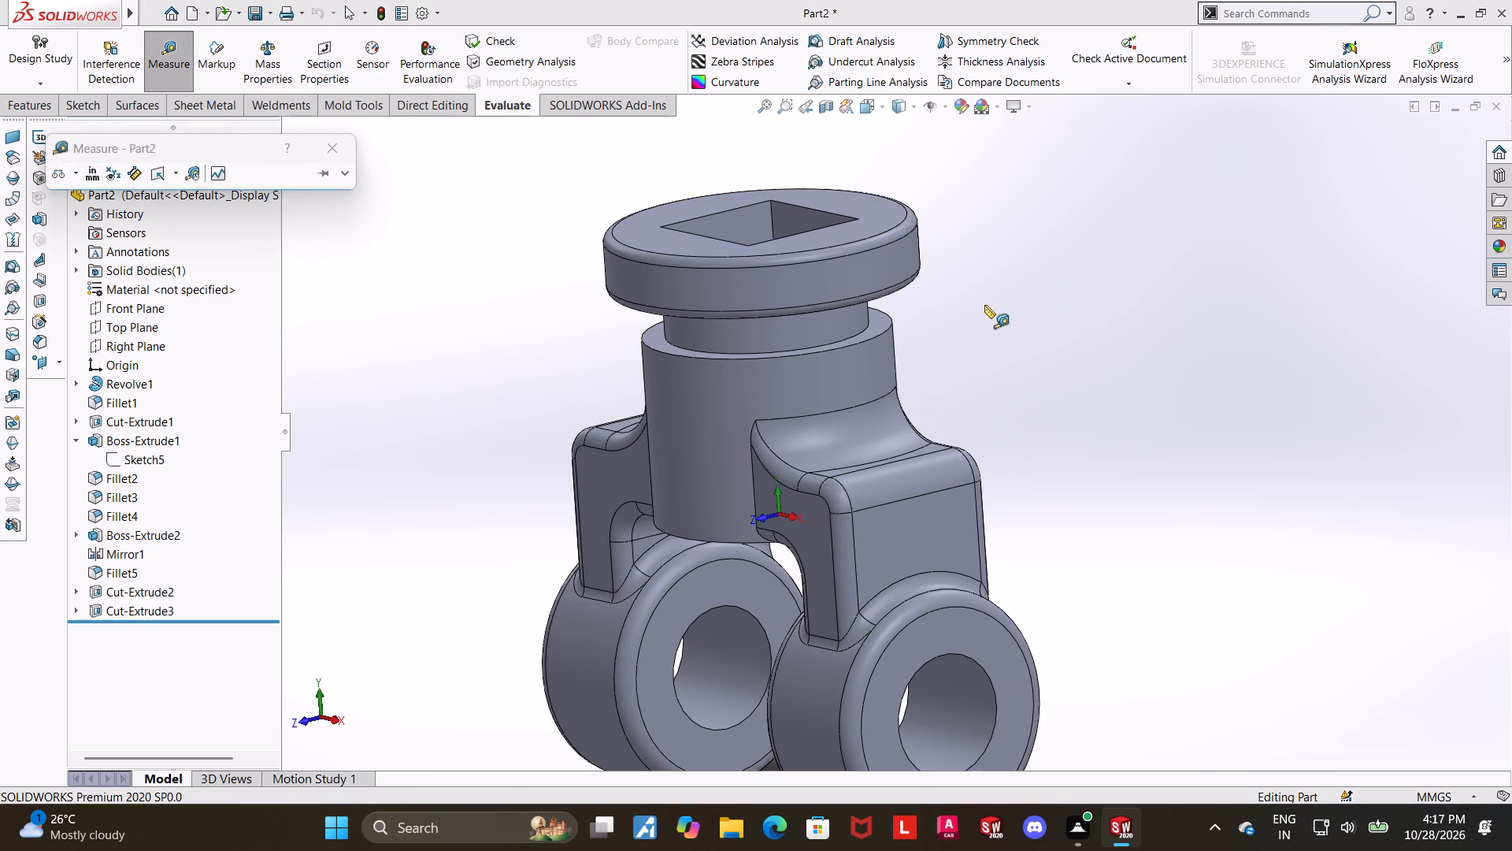
{"action": "scroll", "coordinate": [901, 327], "scroll_direction": "down", "scroll_amount": 1}
{"action": "left_click", "coordinate": [758, 339]}
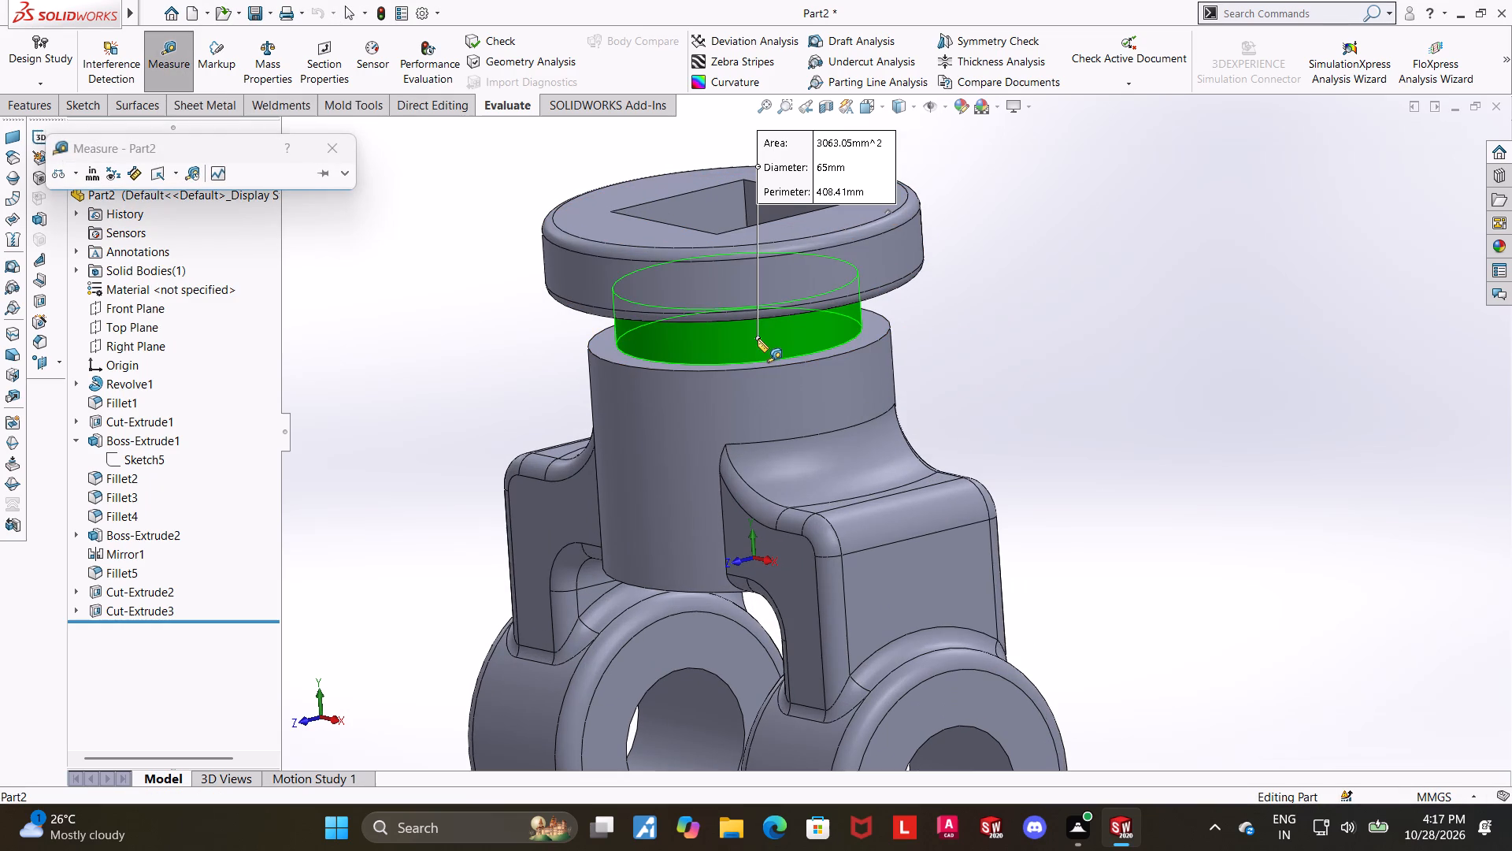
{"action": "key", "text": "Escape"}
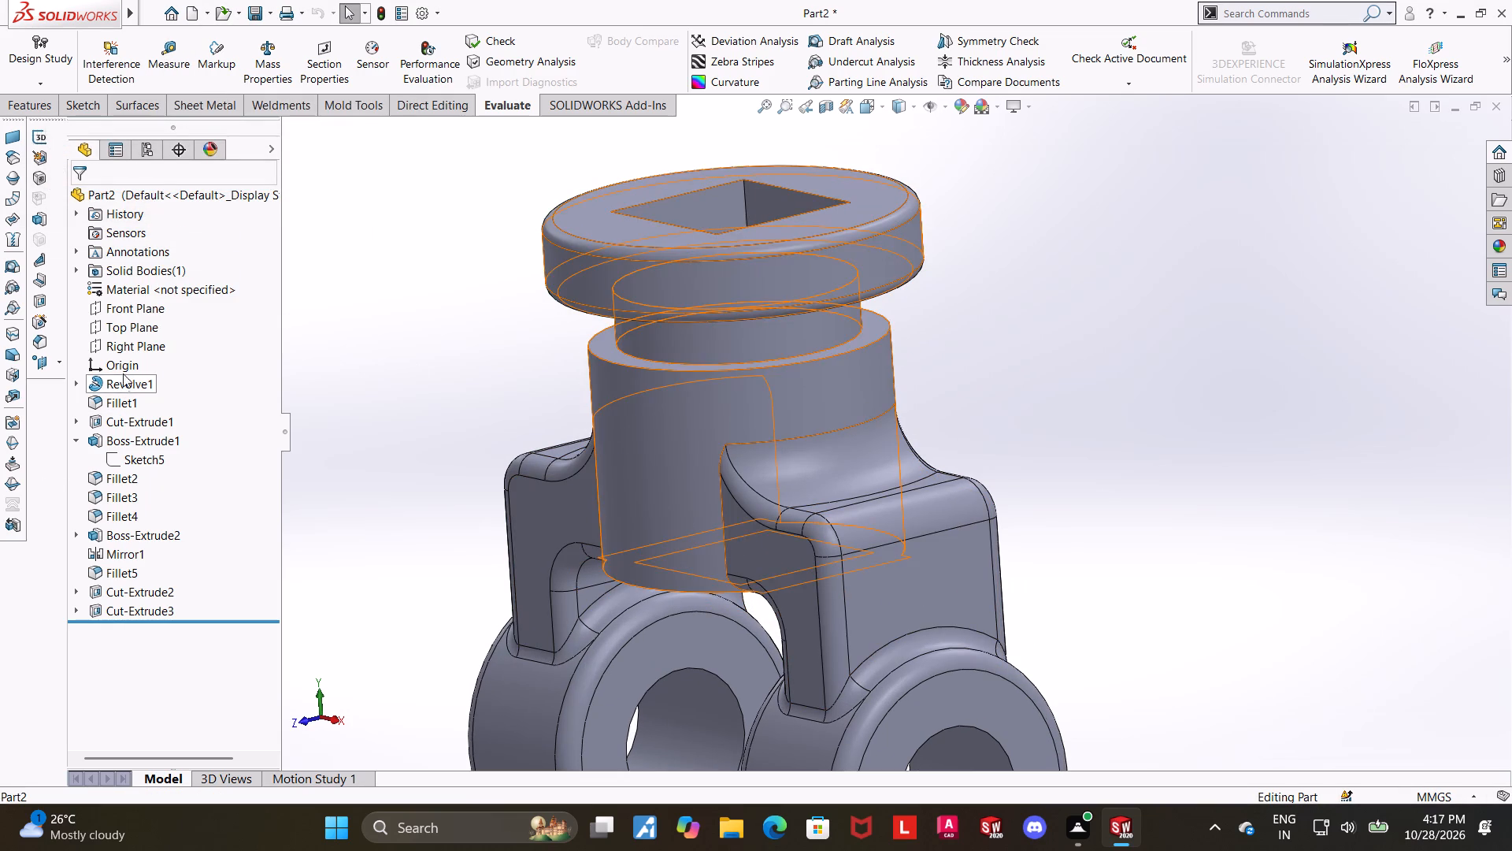
On the Right Plane, sketch a circle over the neck with its centre about 67.5 mm directly above the origin.
{"action": "left_click", "coordinate": [119, 351]}
{"action": "left_click", "coordinate": [140, 325]}
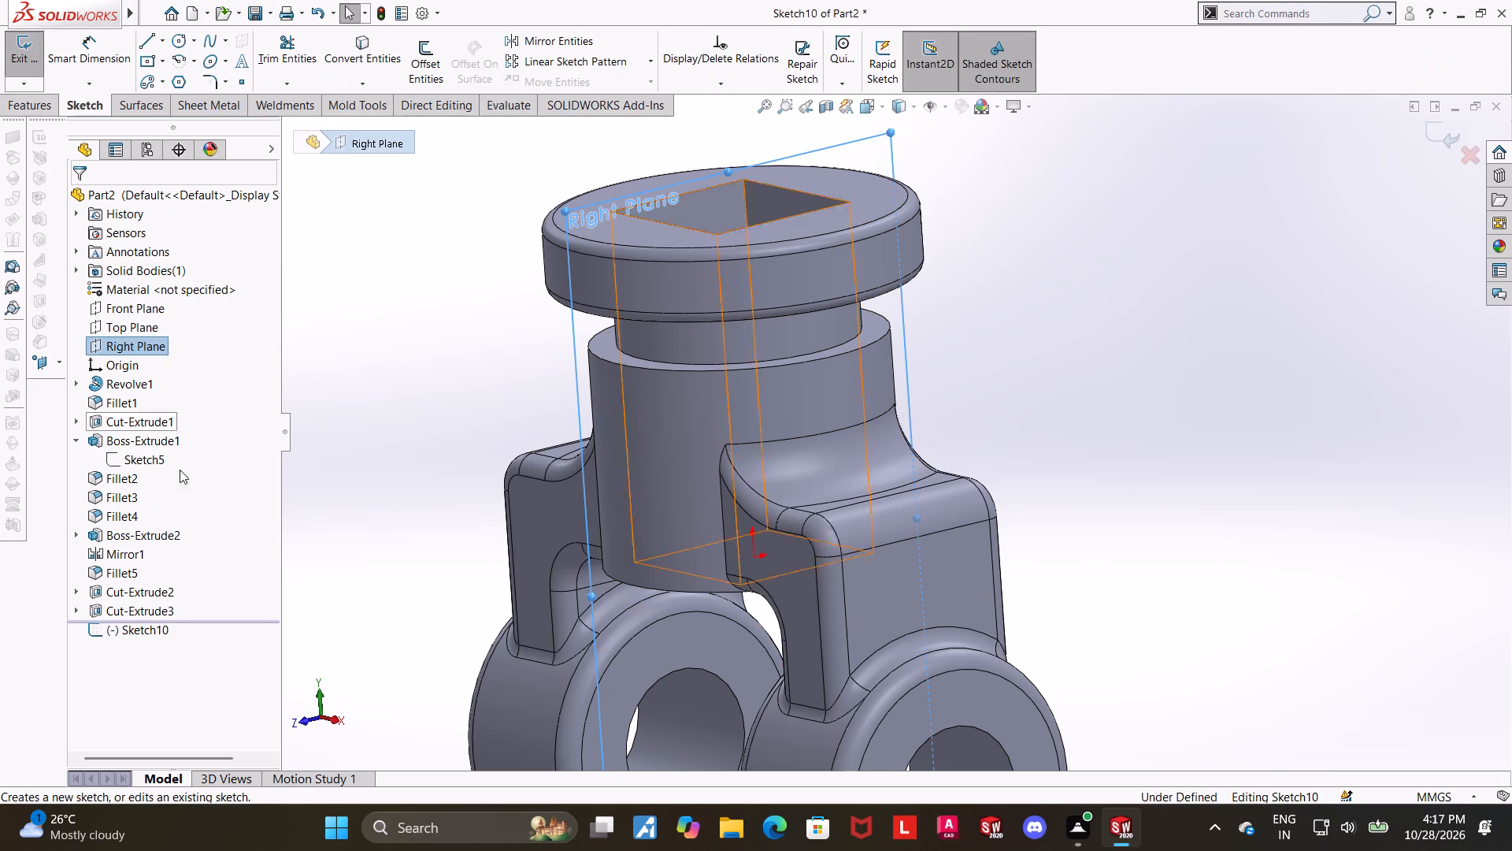
{"action": "left_click", "coordinate": [150, 636]}
{"action": "left_click", "coordinate": [195, 609]}
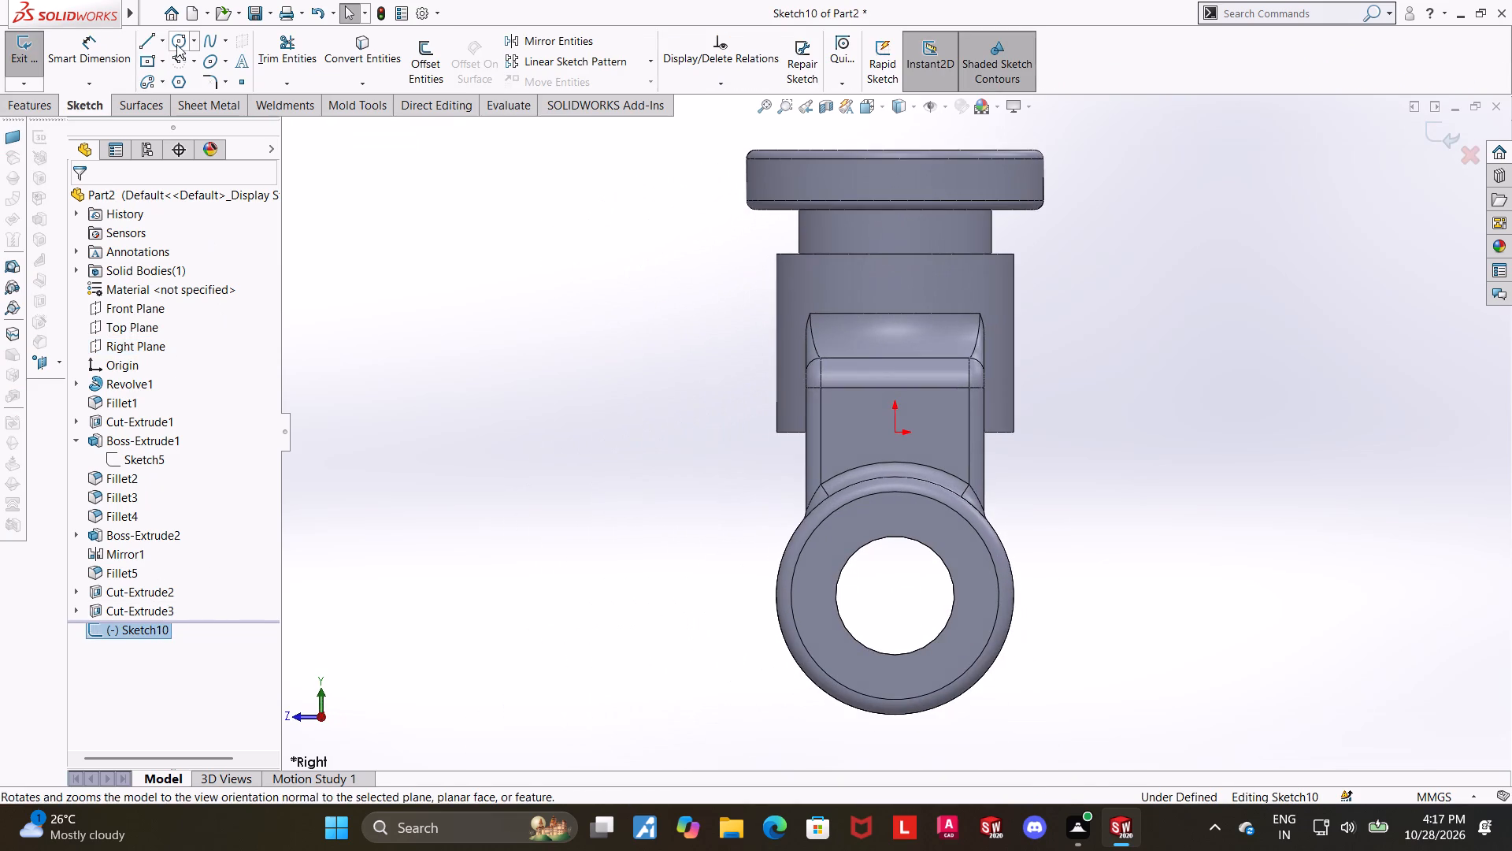
{"action": "left_click", "coordinate": [176, 44]}
{"action": "scroll", "coordinate": [1000, 192], "scroll_direction": "down", "scroll_amount": 3}
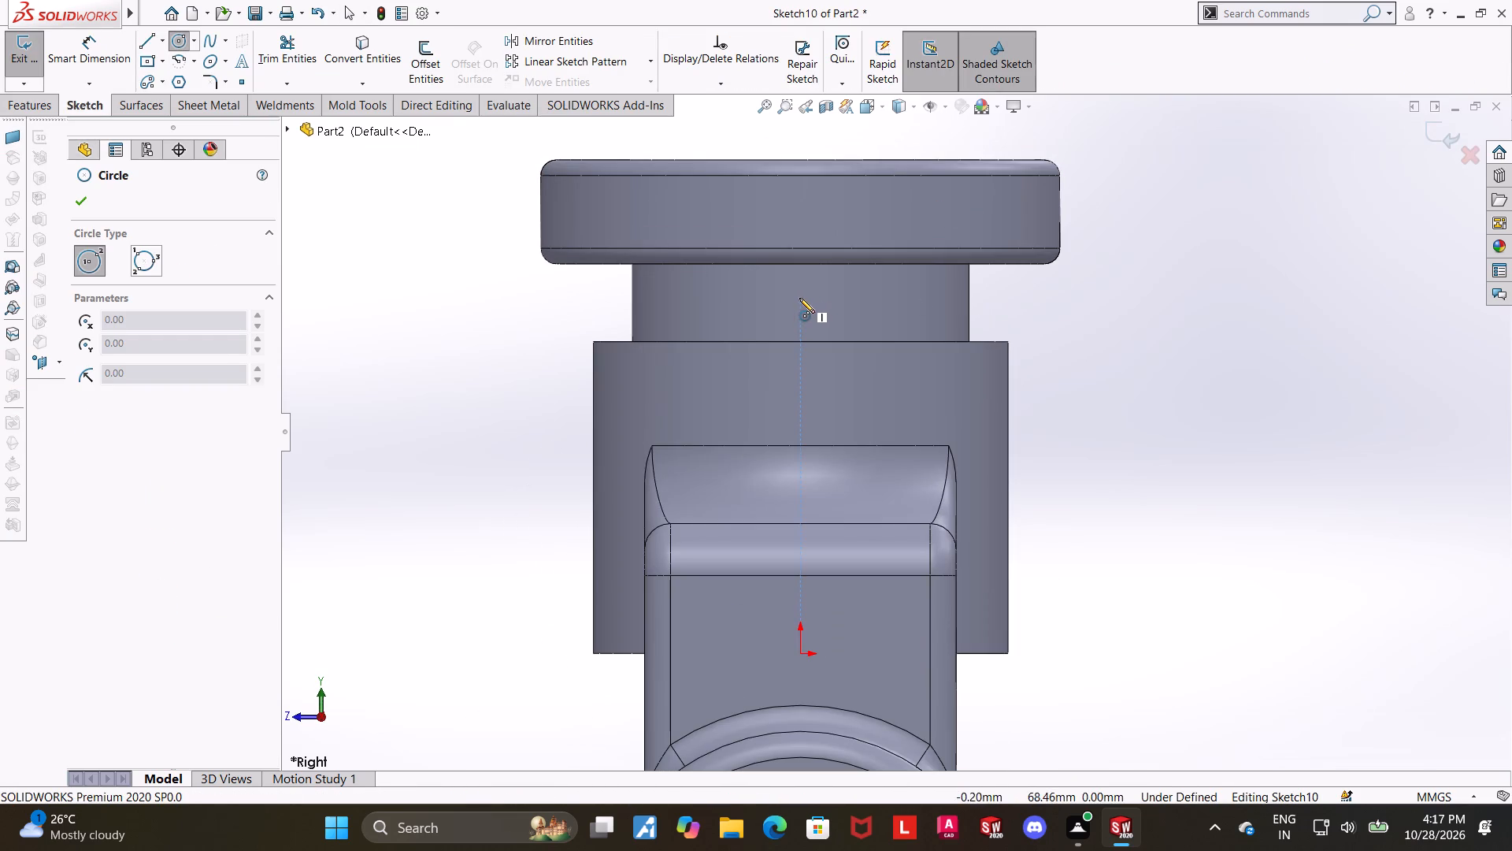
{"action": "left_click", "coordinate": [799, 298]}
{"action": "left_click", "coordinate": [835, 299]}
{"action": "key", "text": "Escape"}
{"action": "key", "text": "Escape"}
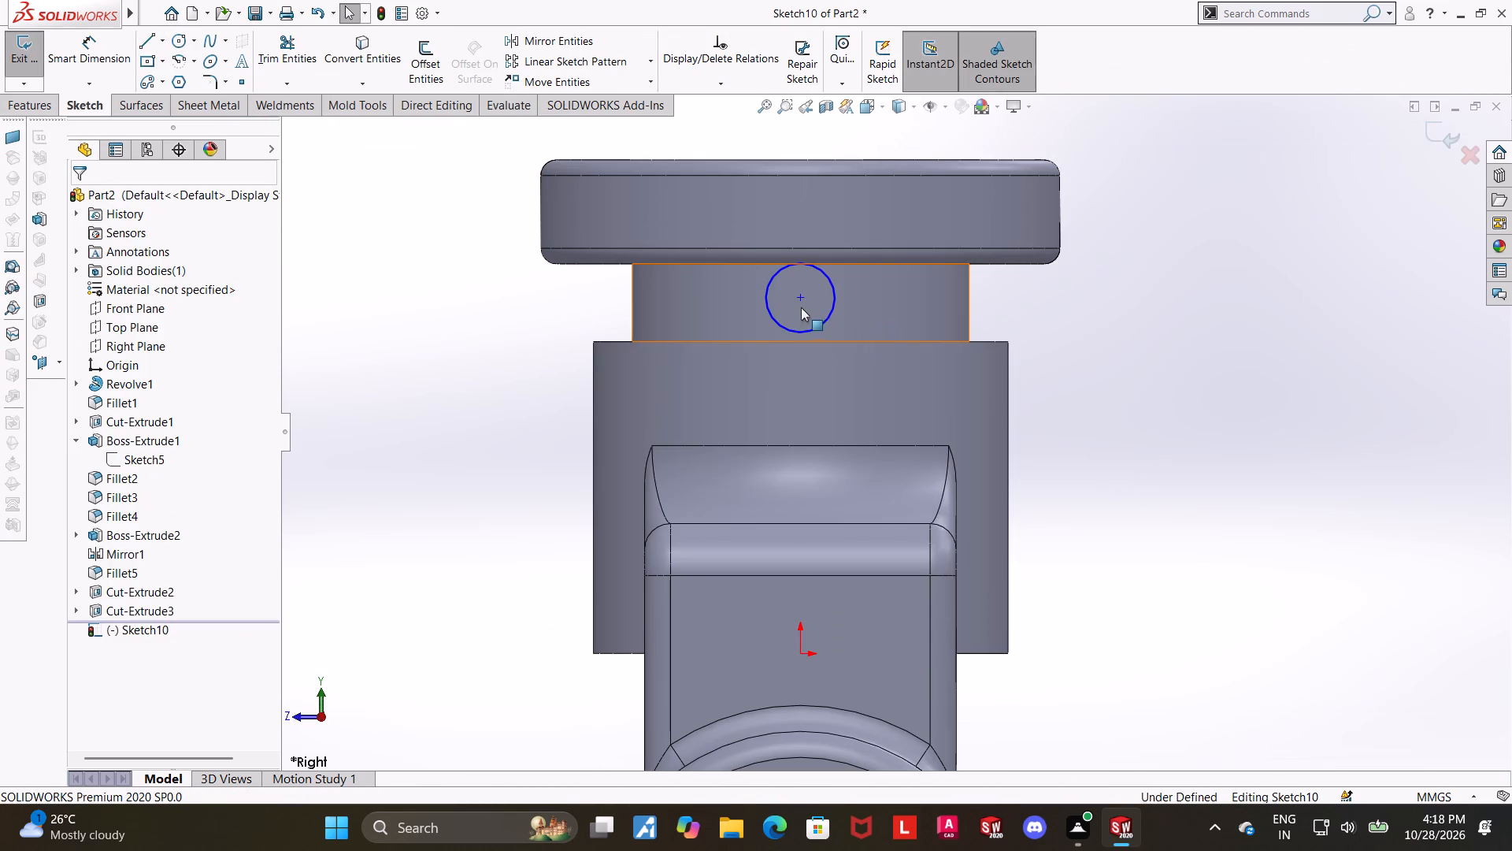
{"action": "left_click", "coordinate": [797, 302]}
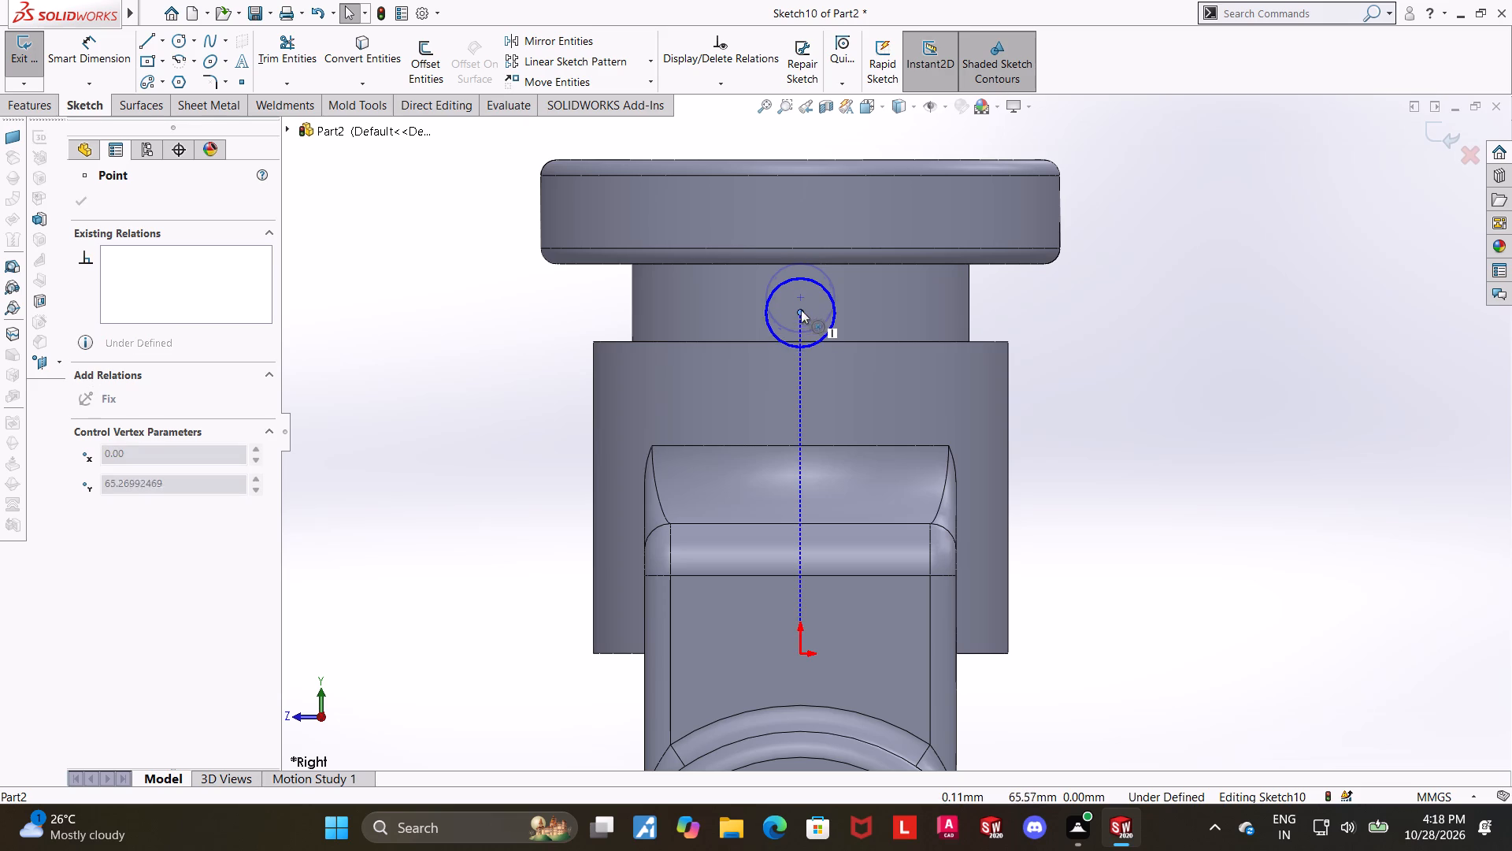
{"action": "key", "text": "Escape"}
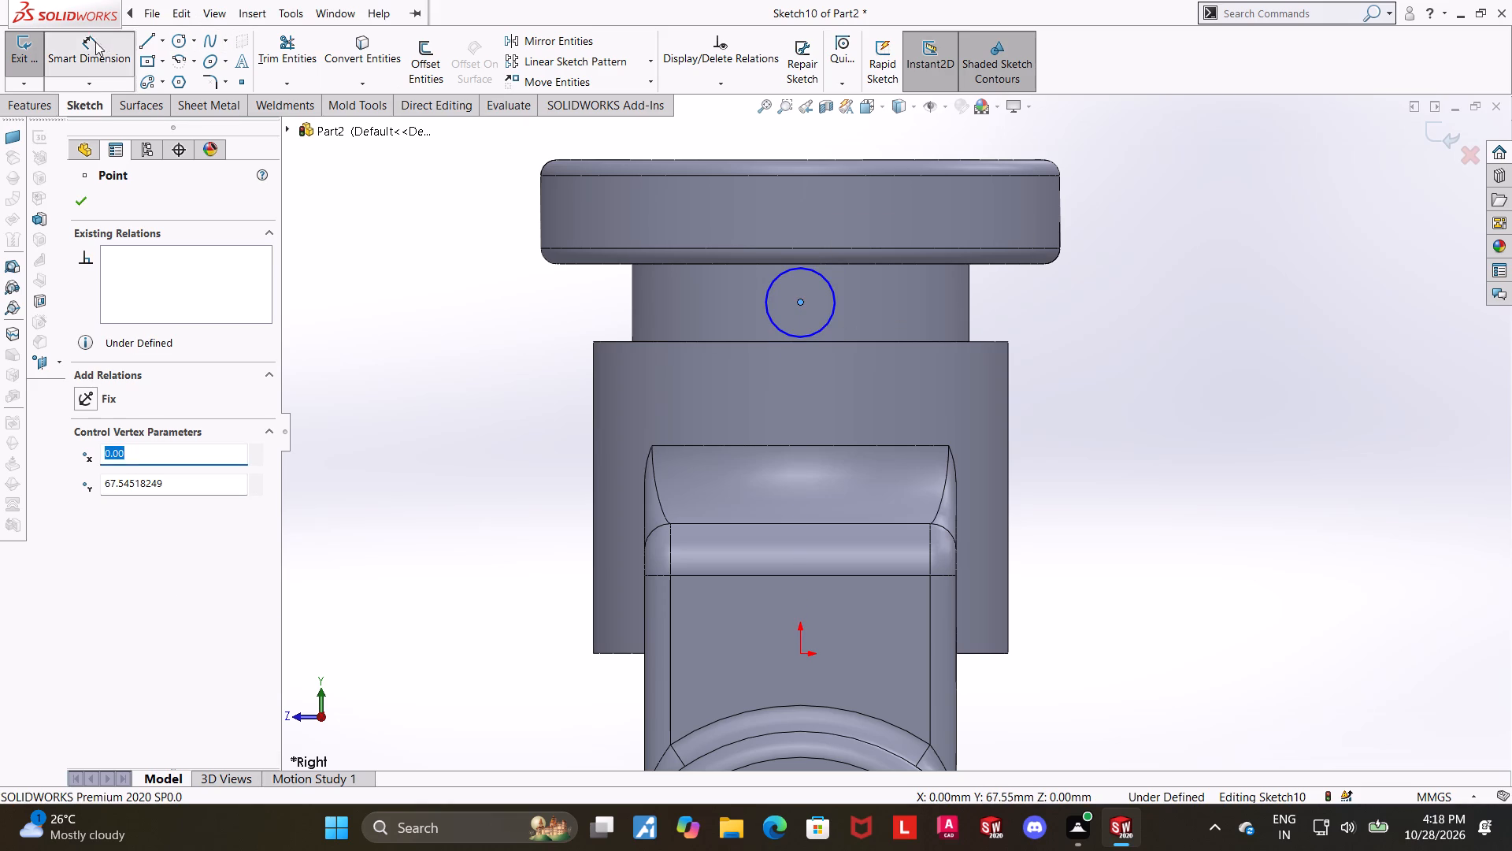
Dimension the circle on the neck with a diameter of 10 mm.
{"action": "left_click", "coordinate": [95, 42]}
{"action": "left_click", "coordinate": [827, 321]}
{"action": "left_click", "coordinate": [1099, 373]}
{"action": "type", "text": "10"}
{"action": "key", "text": "Return"}
{"action": "key", "text": "Escape"}
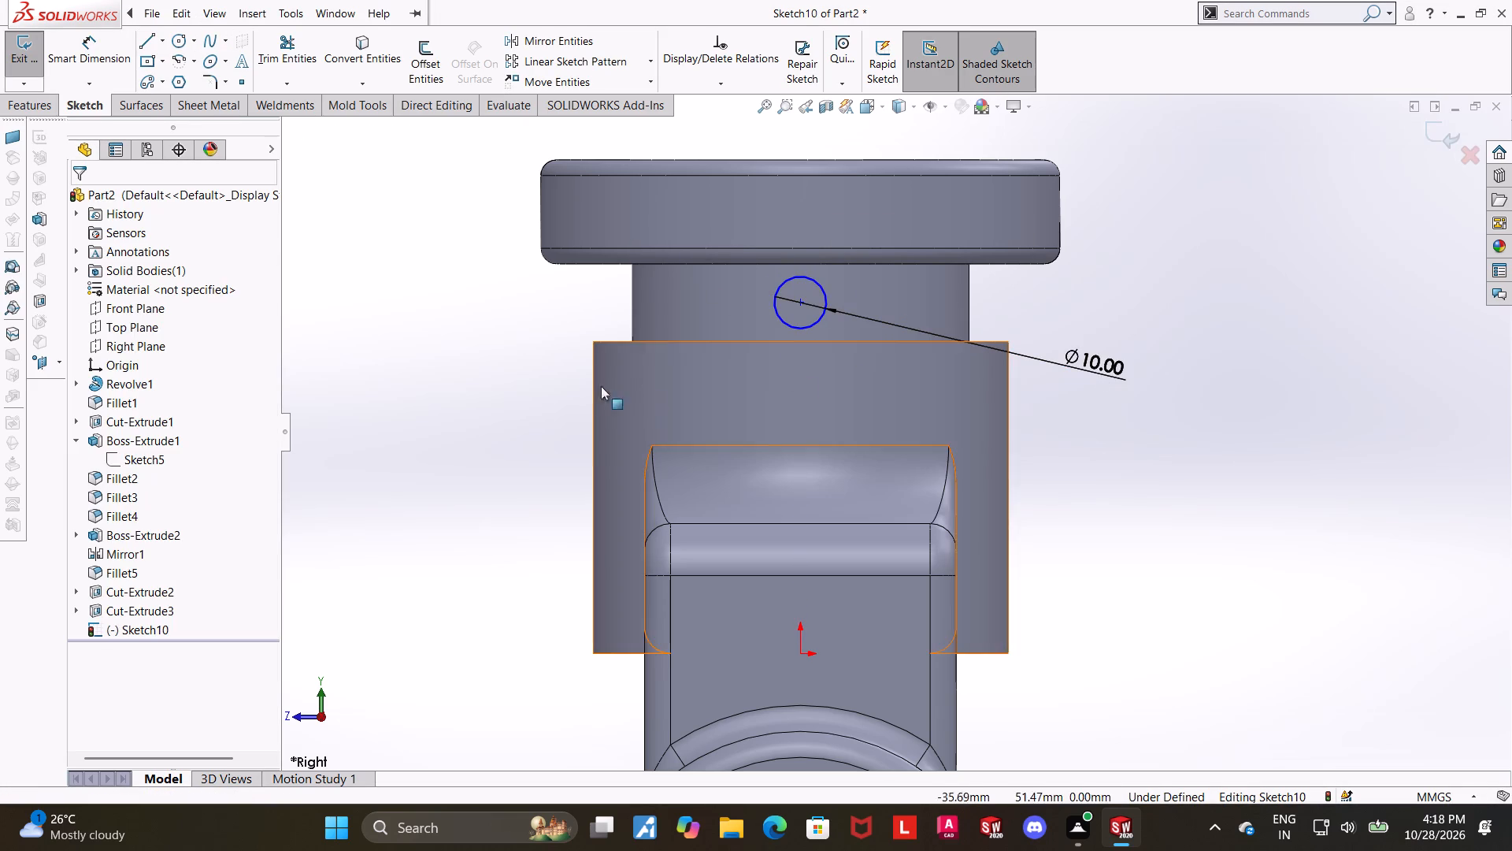
Dimension the circle's centre 28 mm below the flange's top edge.
{"action": "left_click", "coordinate": [75, 34]}
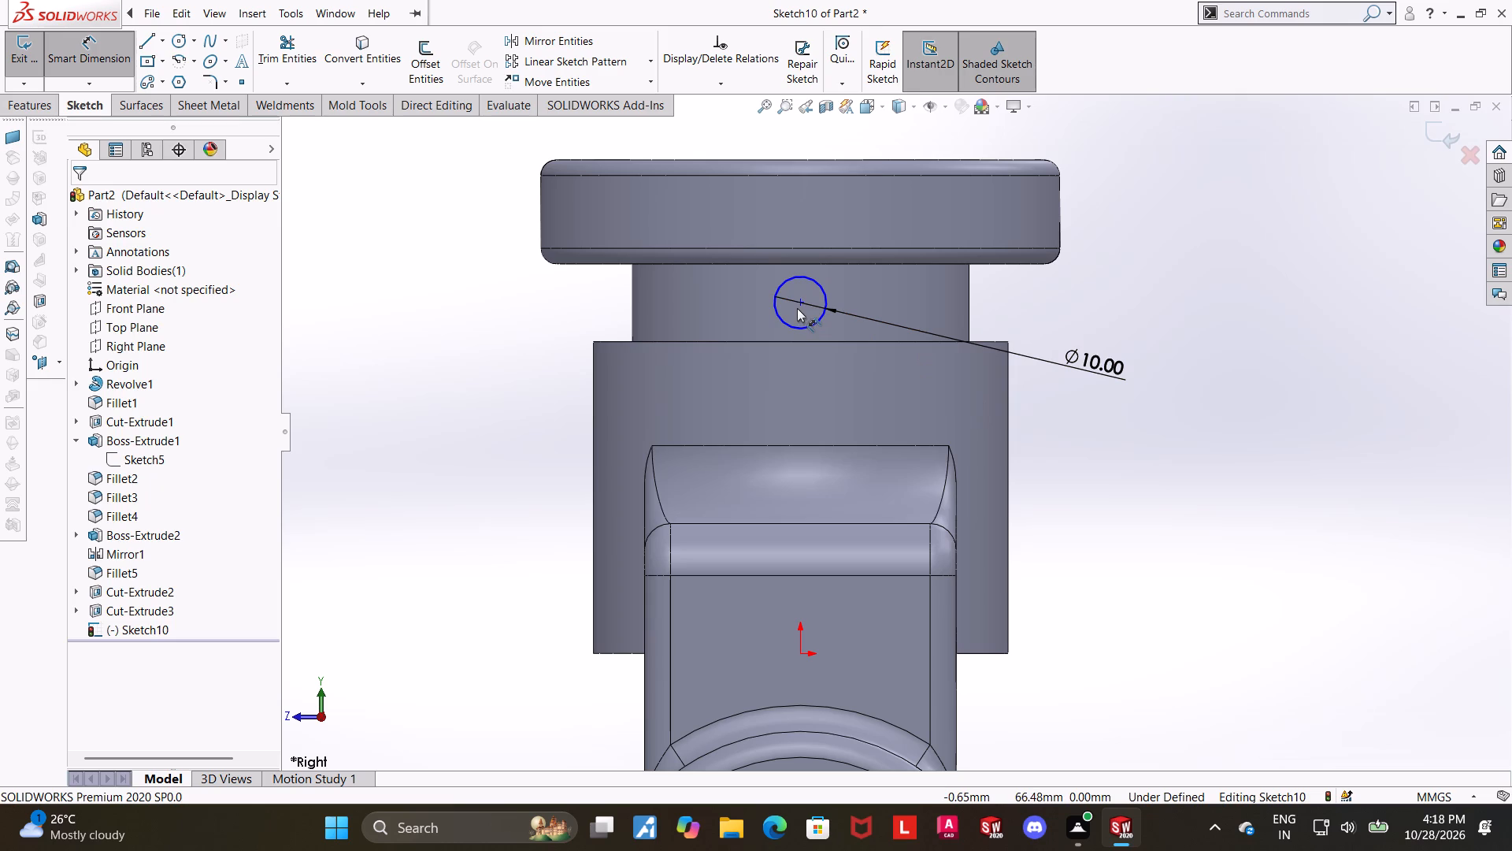
{"action": "left_click", "coordinate": [803, 303]}
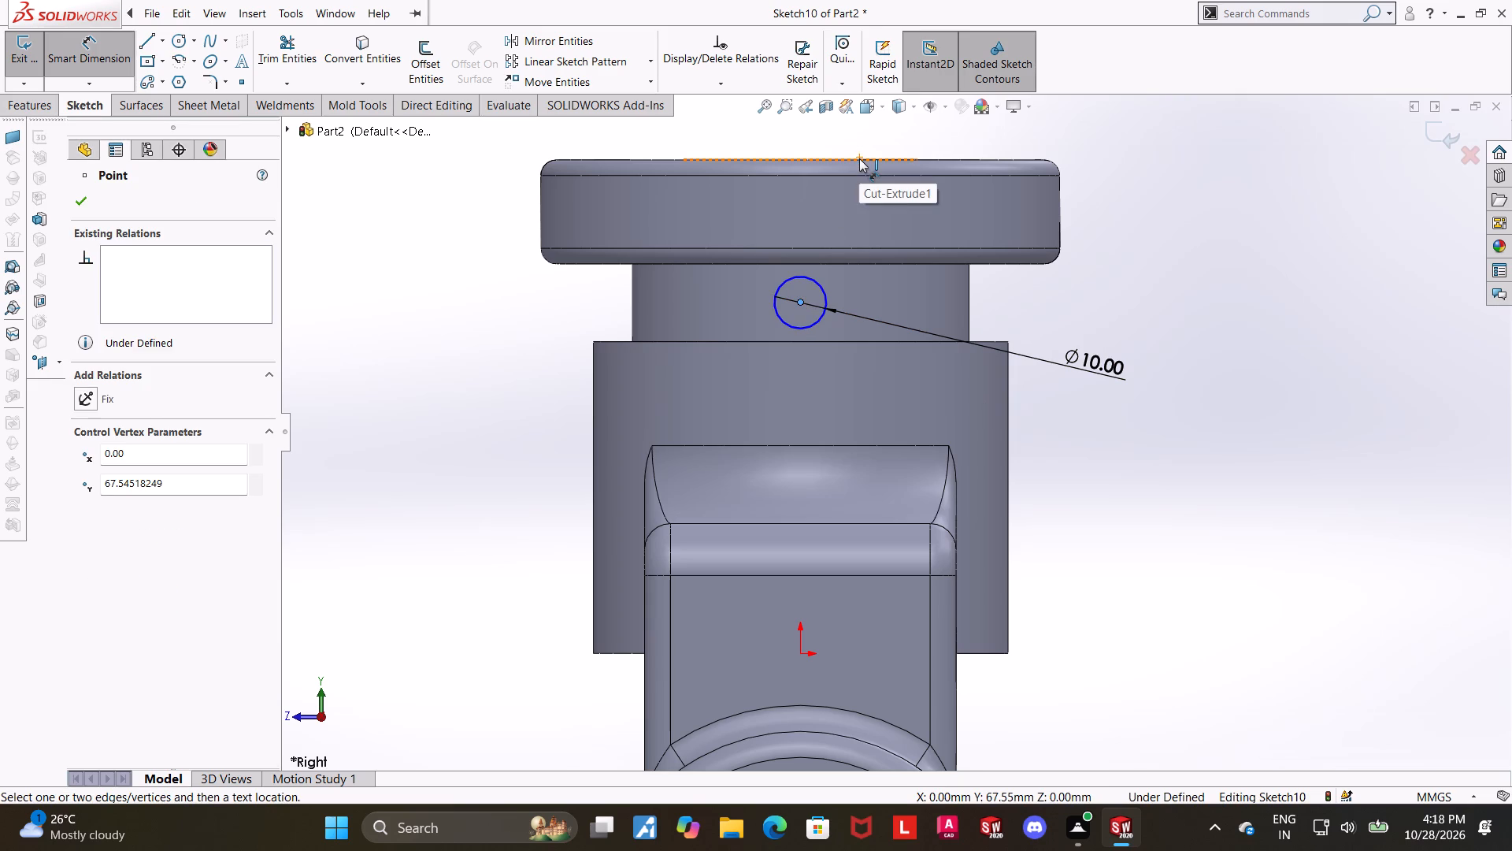
{"action": "left_click", "coordinate": [859, 158]}
{"action": "left_click", "coordinate": [1244, 186]}
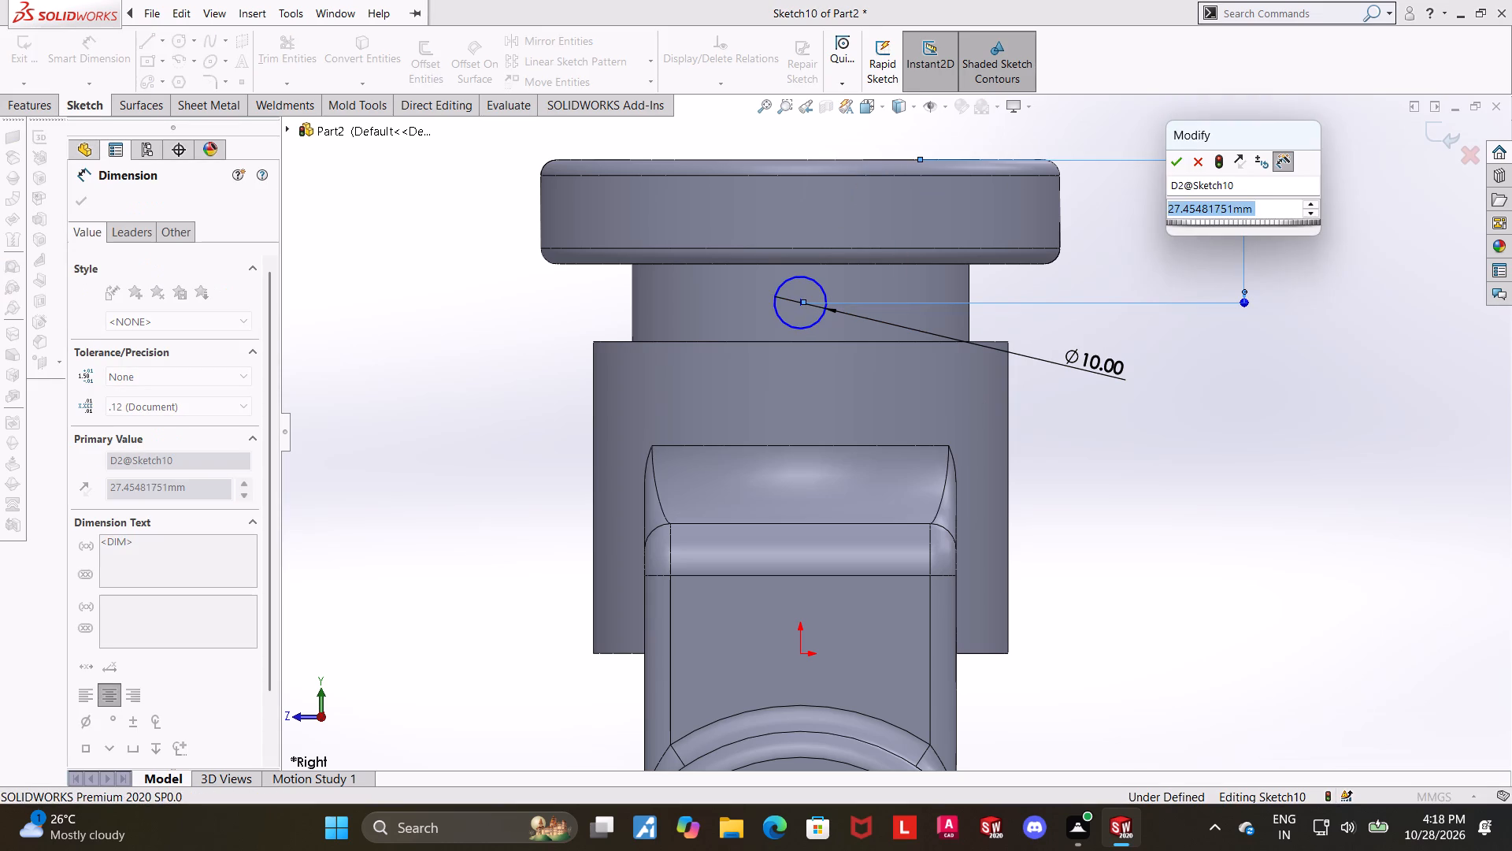
{"action": "type", "text": "28"}
{"action": "key", "text": "Return"}
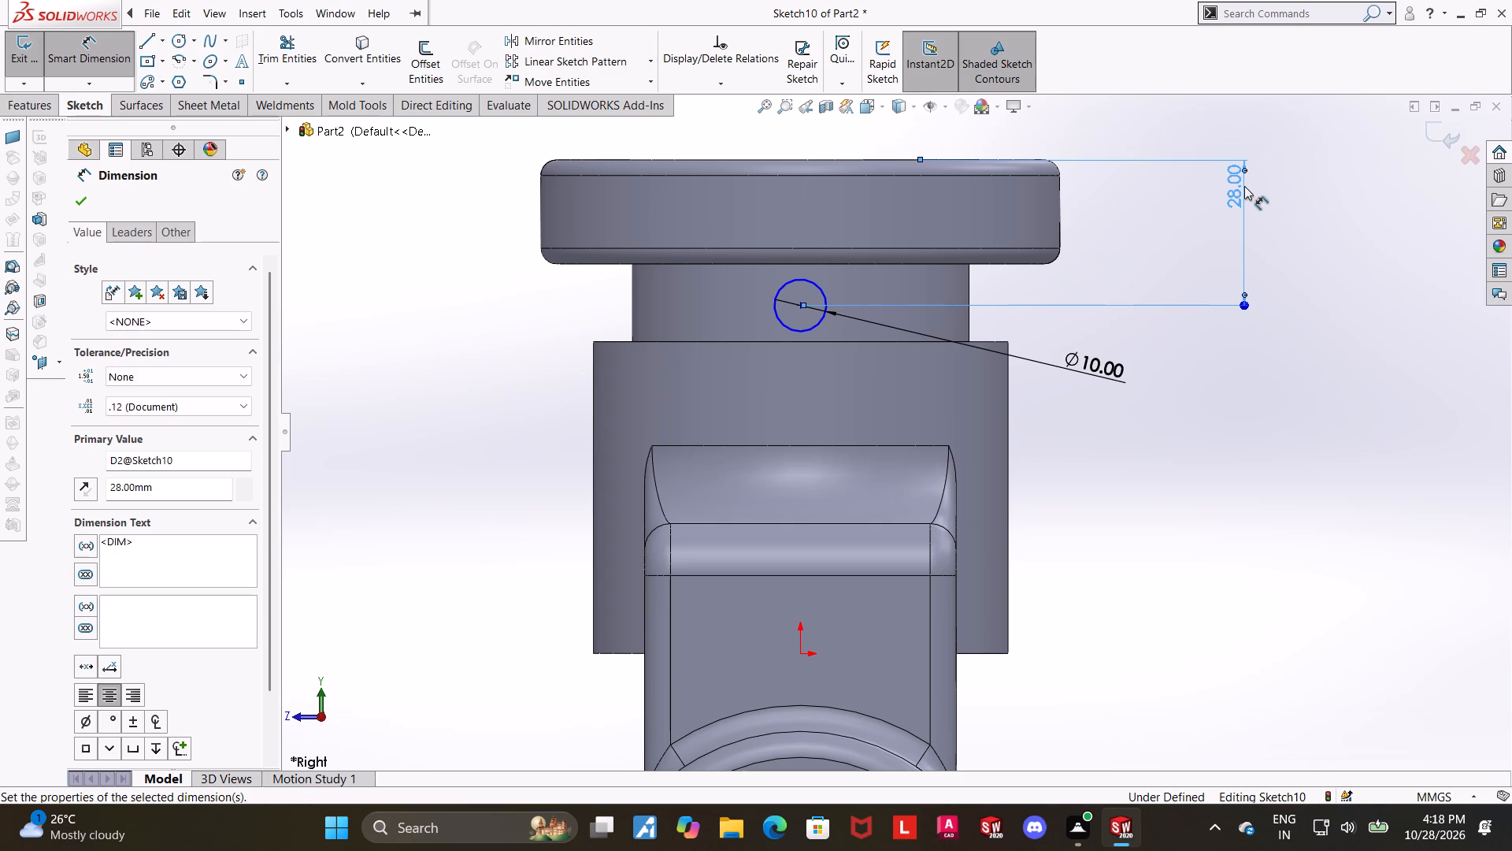
{"action": "key", "text": "Escape"}
{"action": "left_click", "coordinate": [1386, 543]}
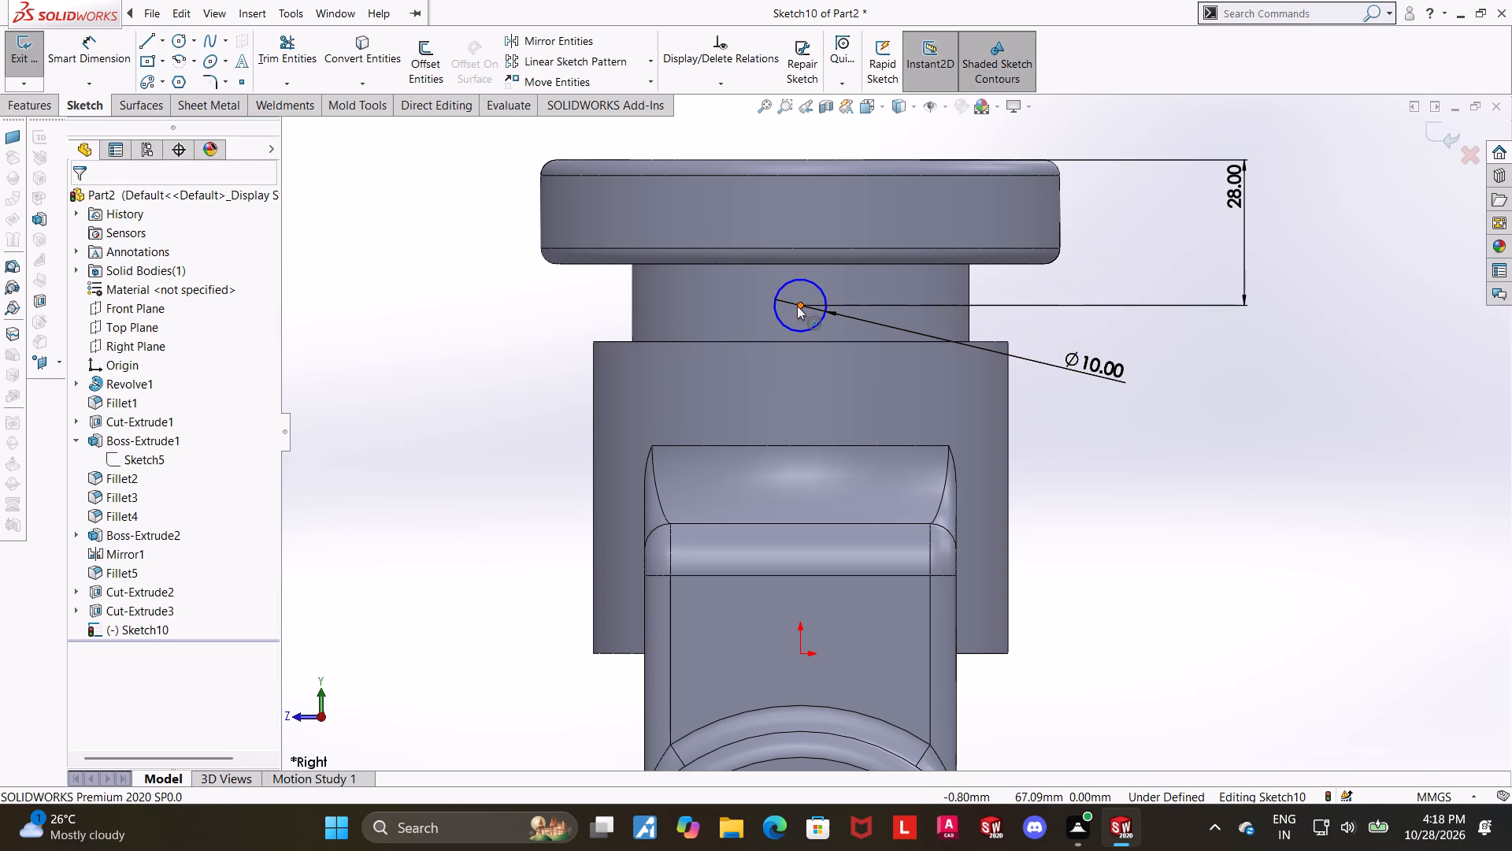
Add a vertical relation between the circle's centre and the origin.
{"action": "left_click", "coordinate": [797, 306]}
{"action": "left_click", "coordinate": [806, 653], "text": "ctrl"}
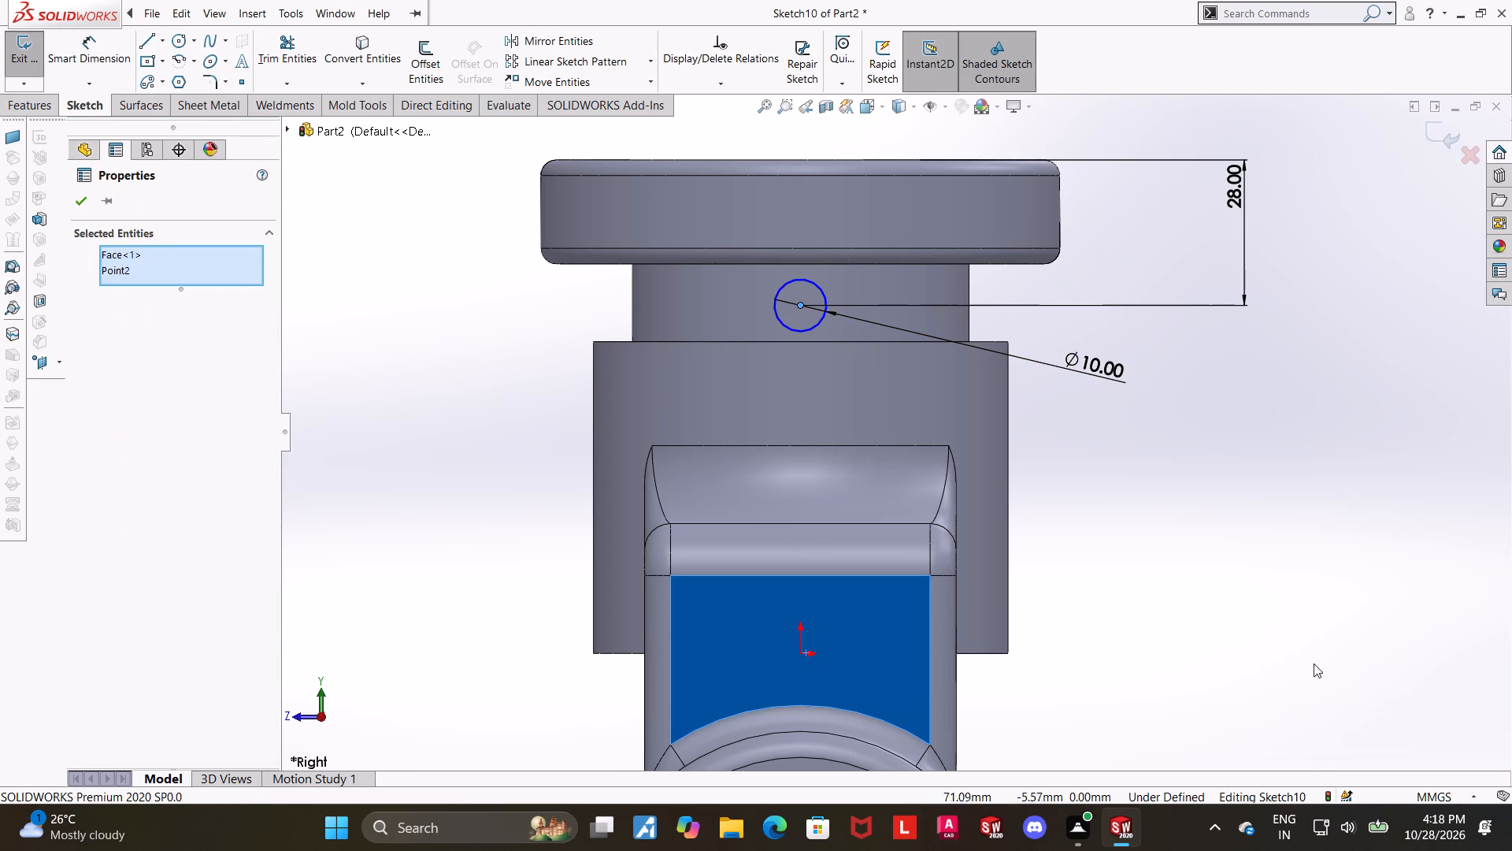
{"action": "left_click", "coordinate": [1390, 645]}
{"action": "left_click", "coordinate": [799, 652]}
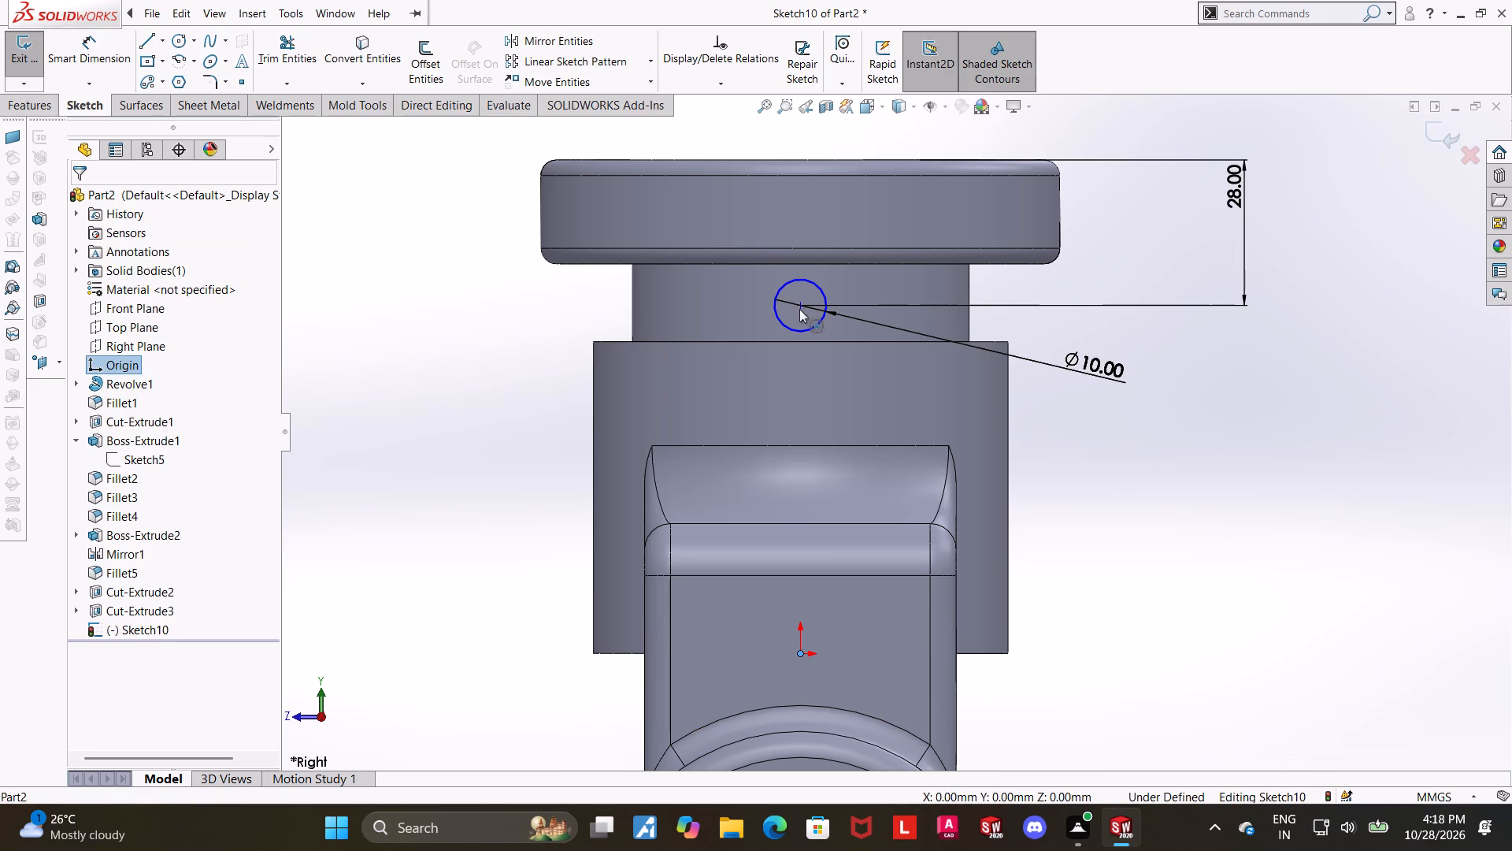
{"action": "left_click", "coordinate": [799, 310], "text": "ctrl"}
{"action": "left_click", "coordinate": [83, 509]}
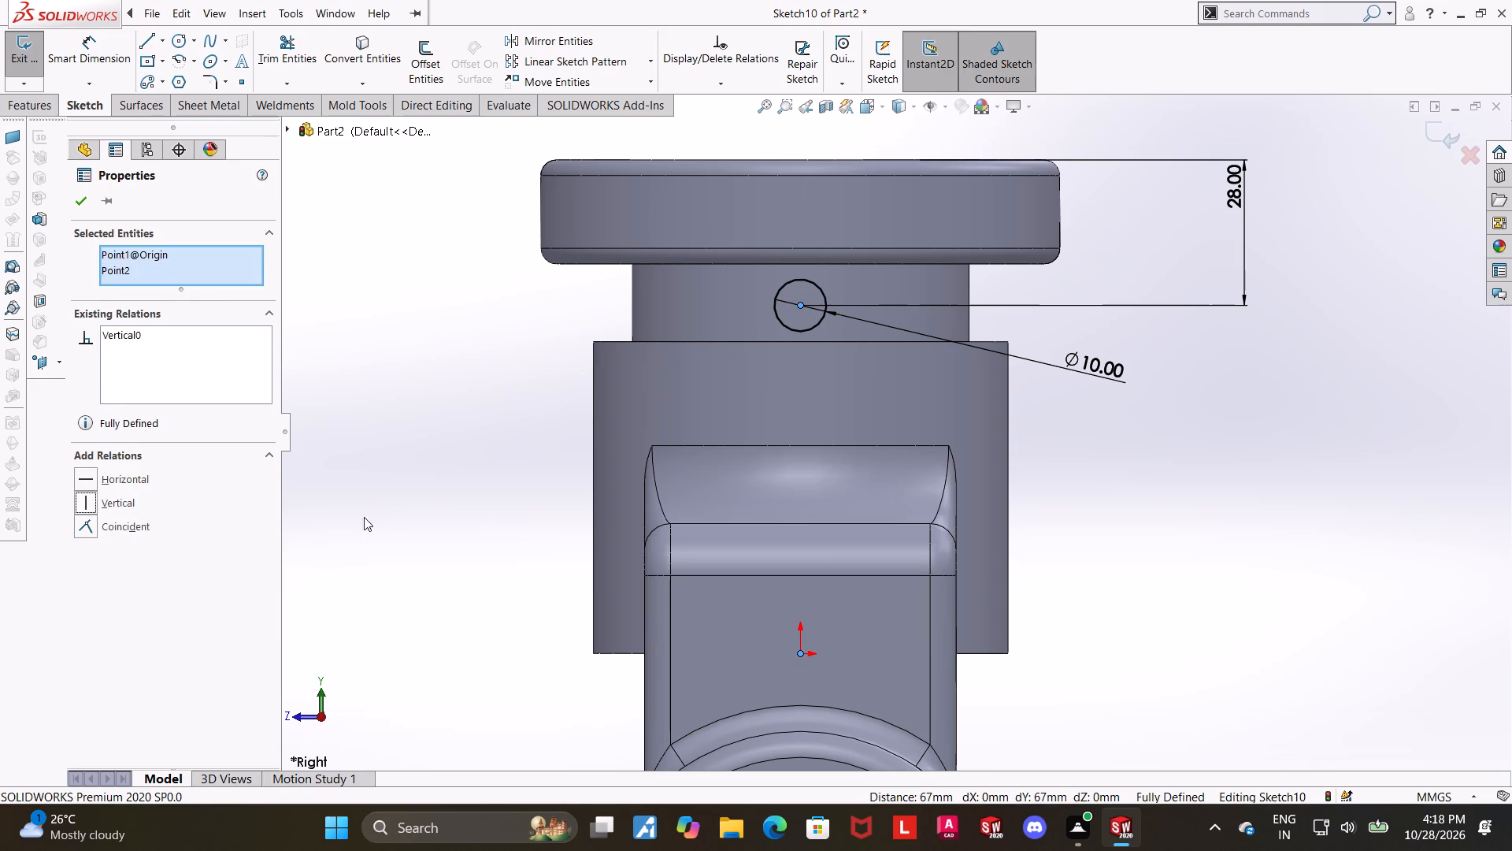
{"action": "left_click", "coordinate": [471, 517]}
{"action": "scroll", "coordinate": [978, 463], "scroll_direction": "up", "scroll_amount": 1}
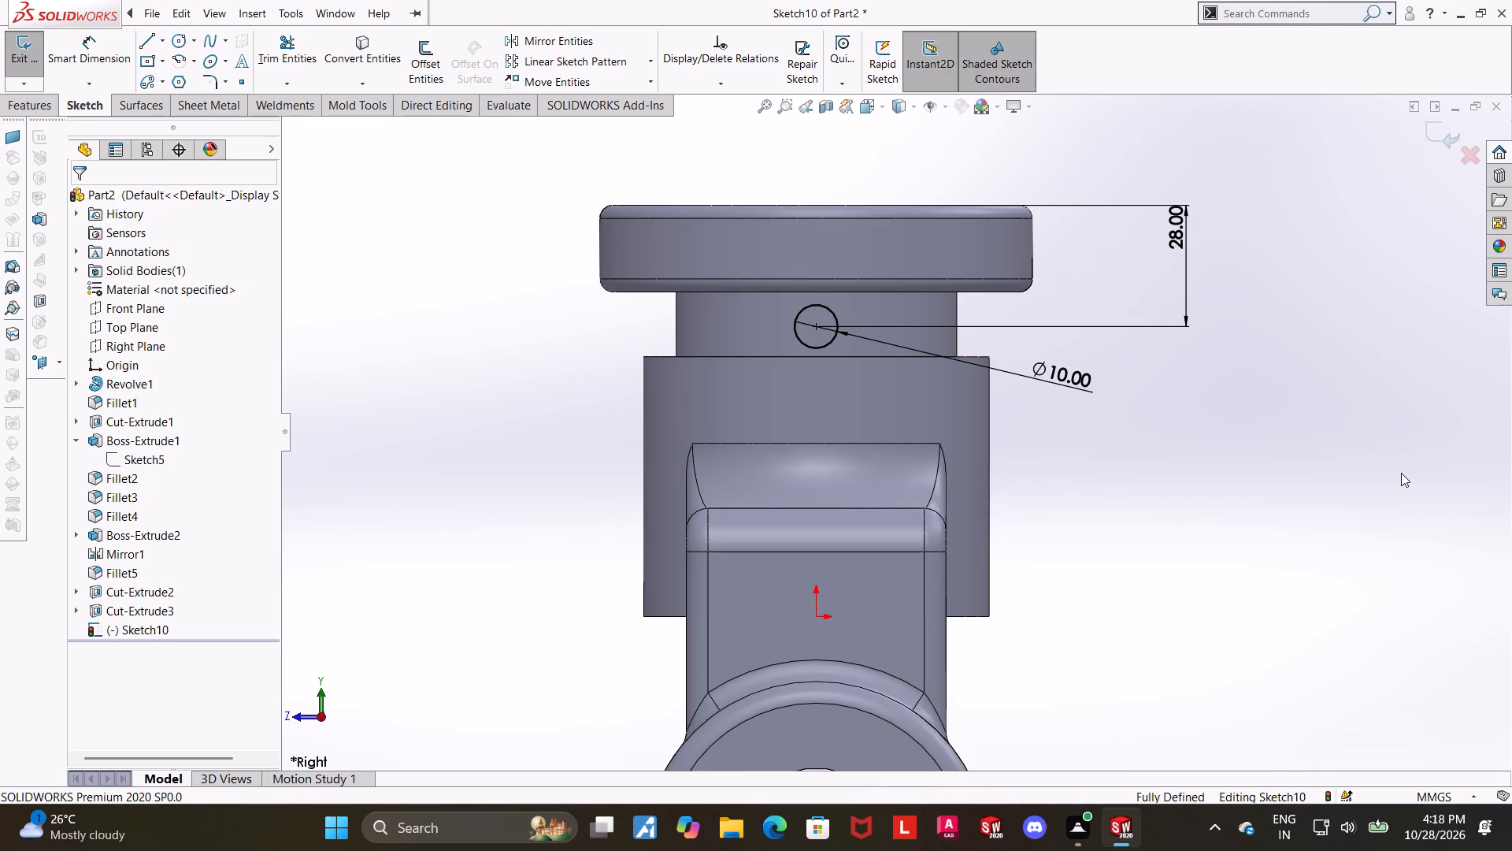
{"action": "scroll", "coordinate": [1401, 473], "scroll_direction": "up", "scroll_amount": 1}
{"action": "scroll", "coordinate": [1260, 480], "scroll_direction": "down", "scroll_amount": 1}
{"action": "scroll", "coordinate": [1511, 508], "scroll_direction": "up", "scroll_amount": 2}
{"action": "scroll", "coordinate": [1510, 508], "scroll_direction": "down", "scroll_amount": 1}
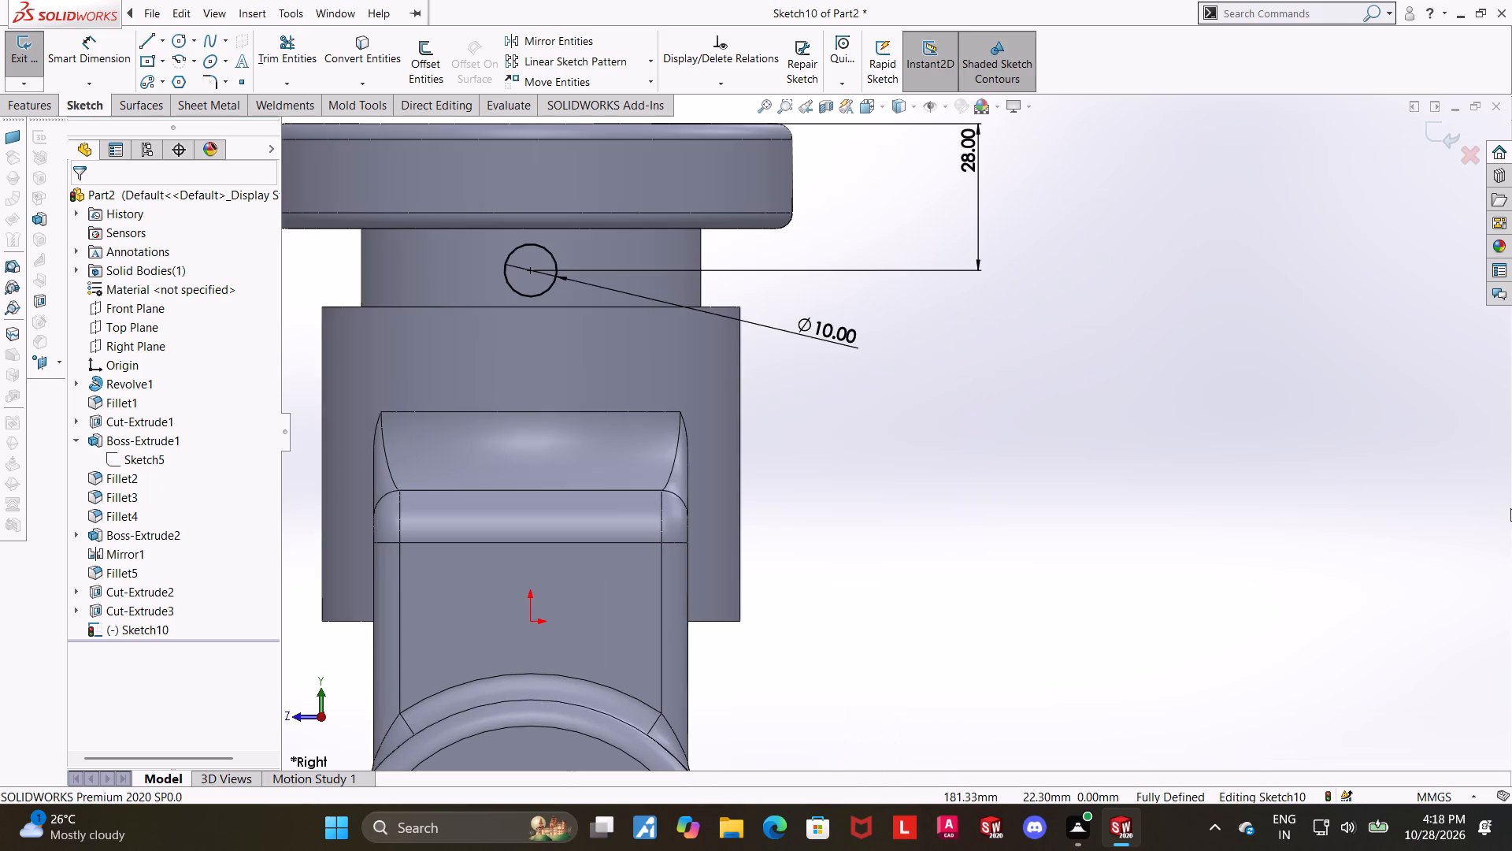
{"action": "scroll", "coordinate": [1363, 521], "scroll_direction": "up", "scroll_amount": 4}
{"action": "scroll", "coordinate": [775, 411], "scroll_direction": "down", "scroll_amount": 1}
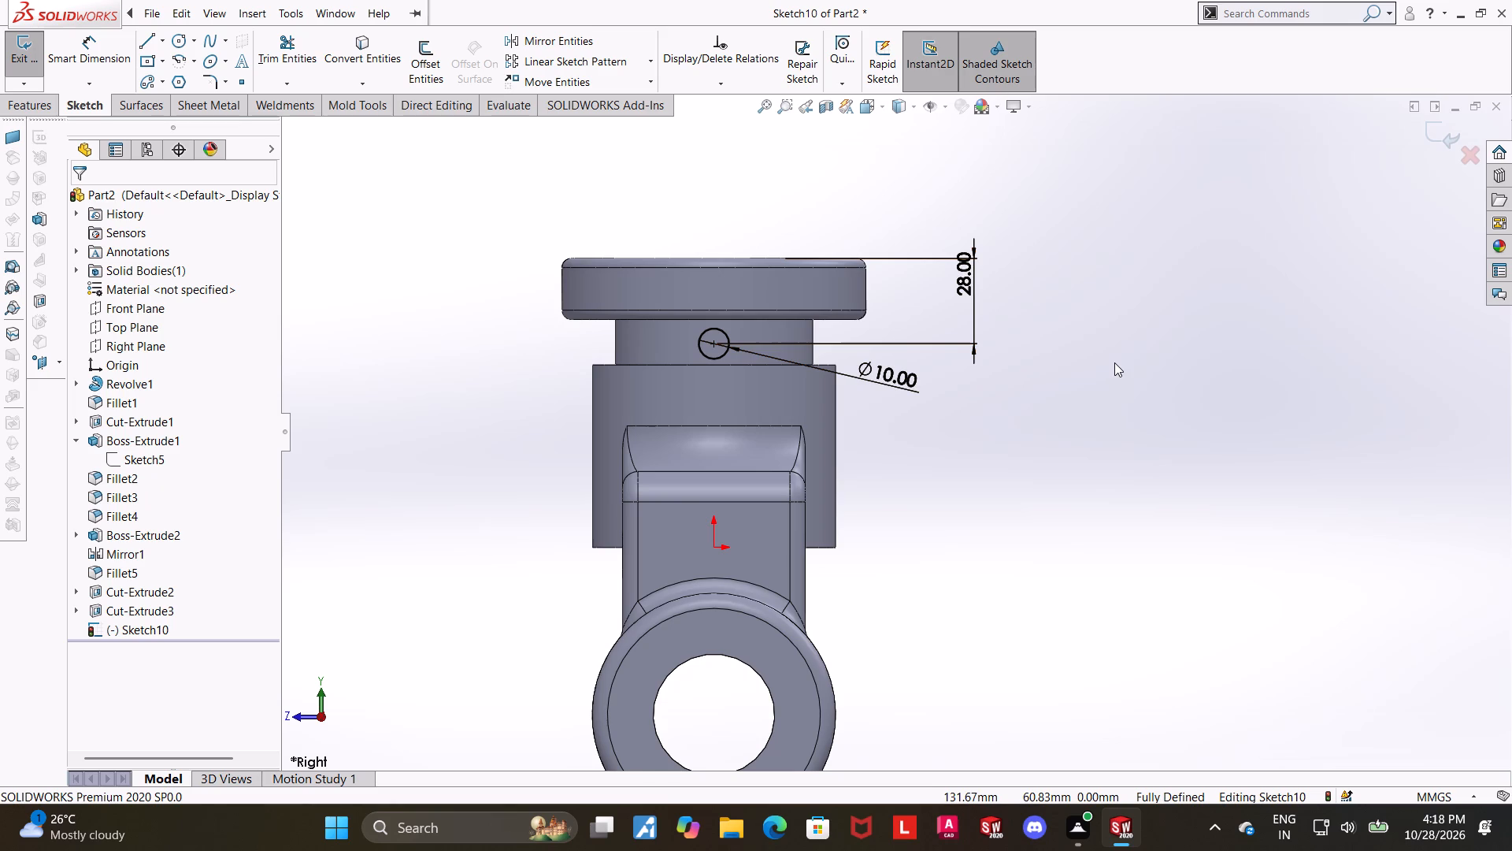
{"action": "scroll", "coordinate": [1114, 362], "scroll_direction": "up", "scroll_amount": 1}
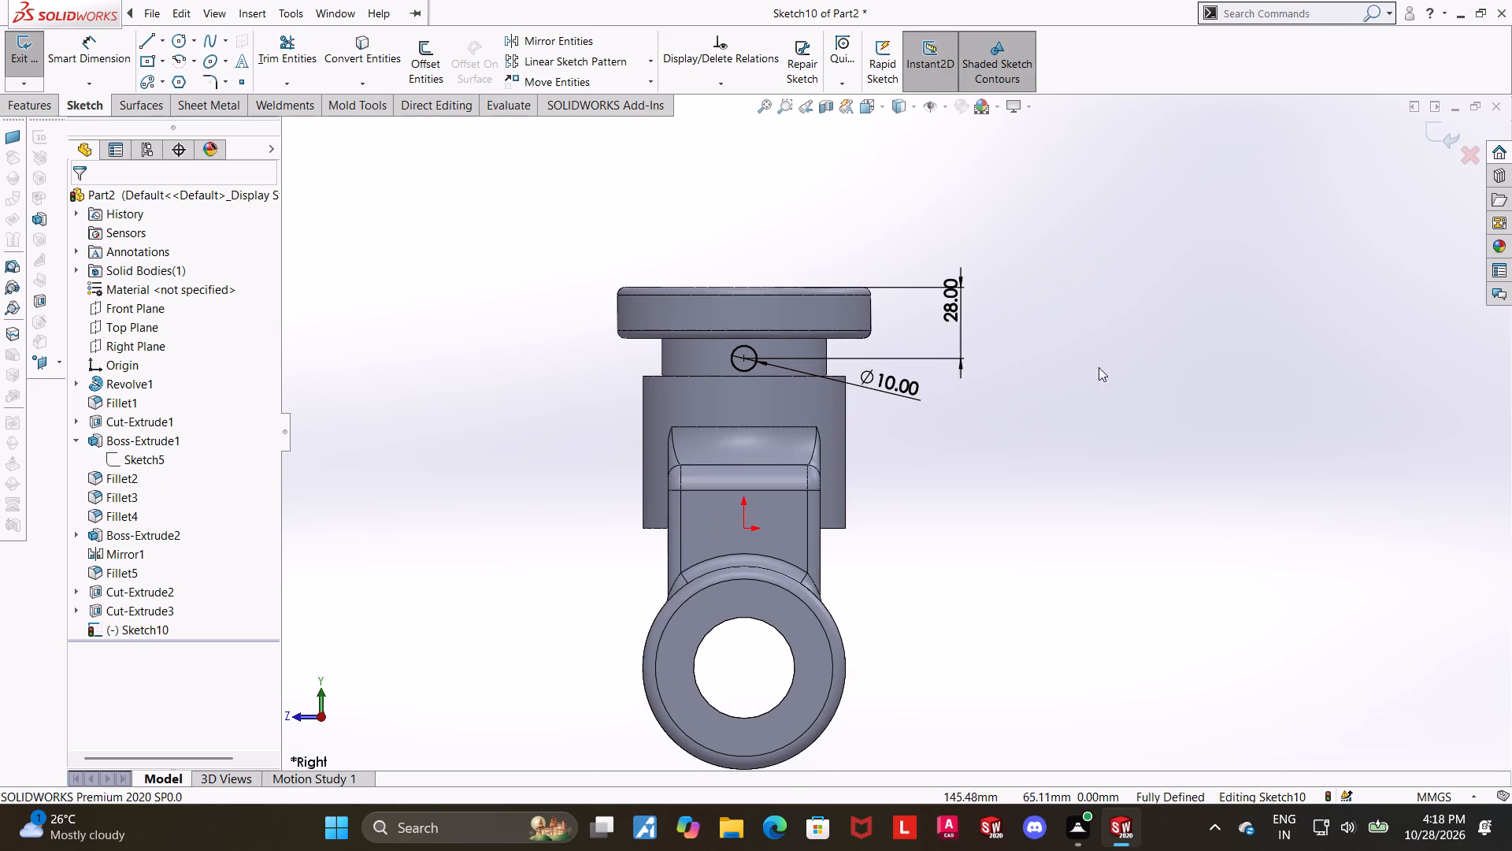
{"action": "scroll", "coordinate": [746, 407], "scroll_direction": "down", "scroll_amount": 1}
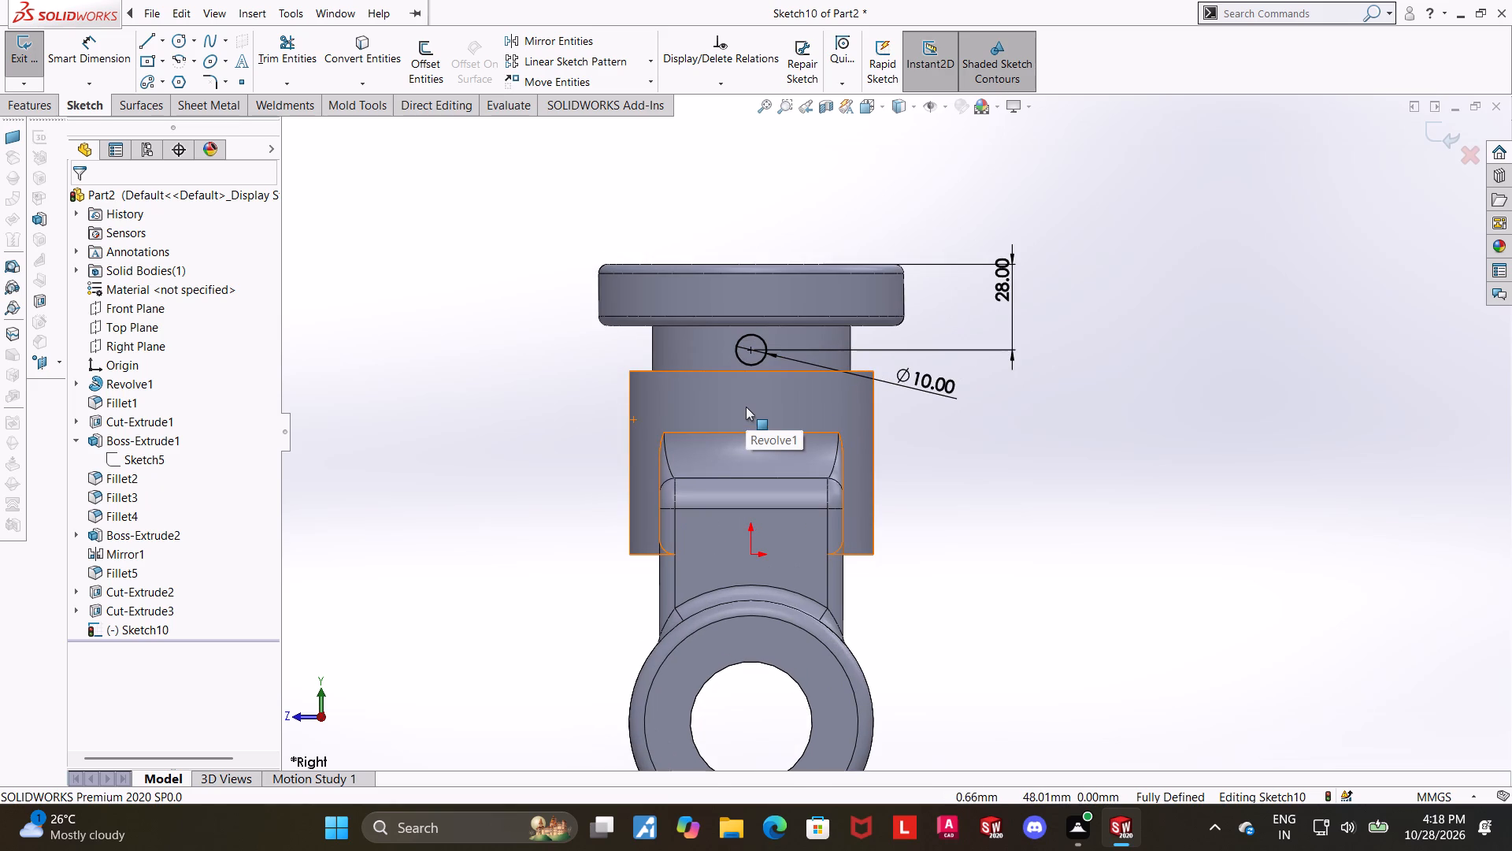
Exit the sketch and cut the 10 mm circle through the neck with the Through All - Both end condition.
{"action": "left_click", "coordinate": [1093, 418]}
{"action": "left_click", "coordinate": [1441, 129]}
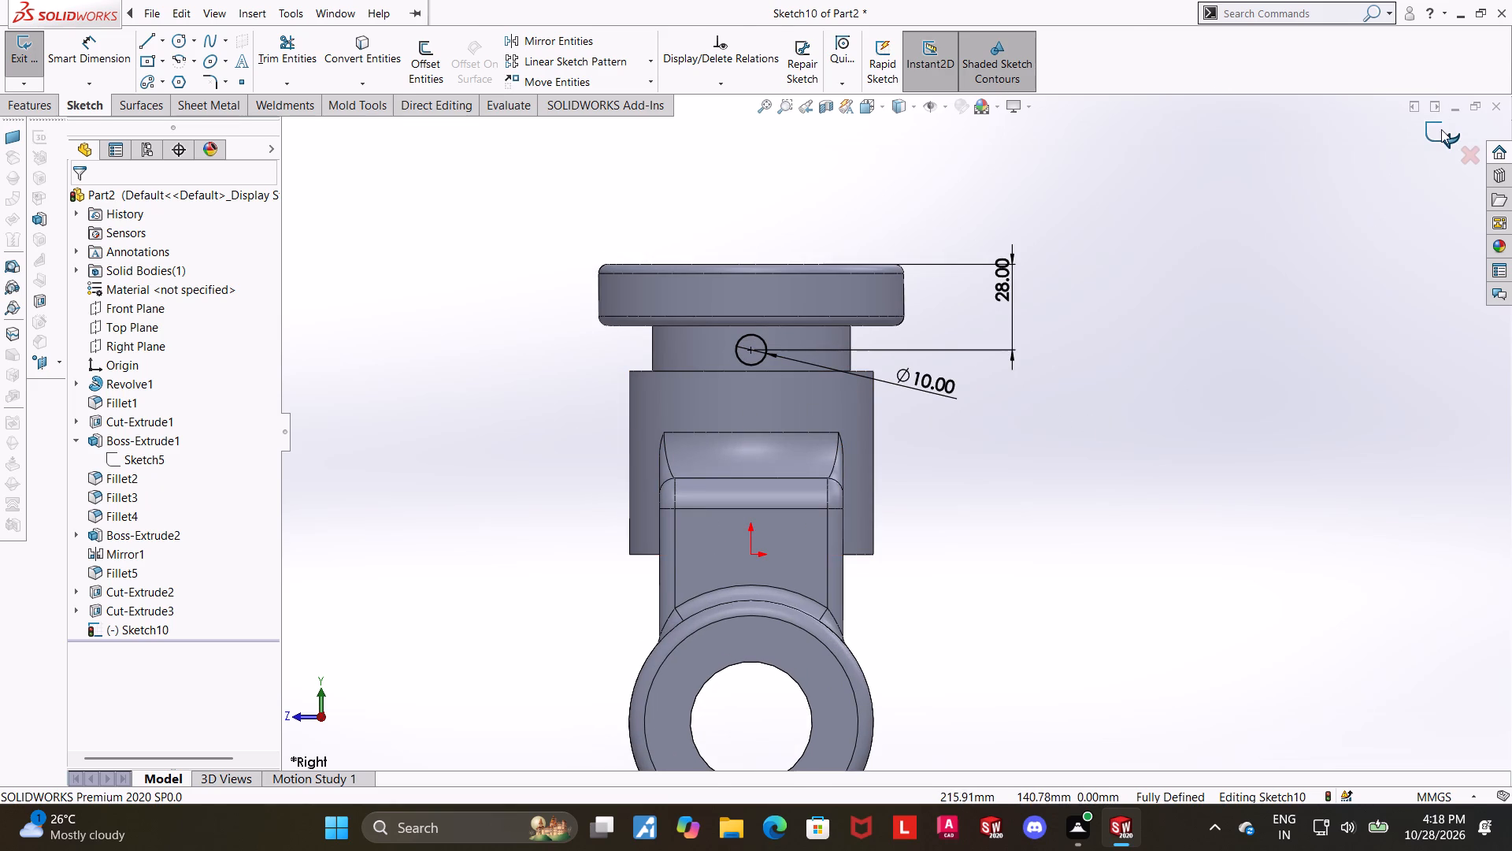
{"action": "left_click", "coordinate": [36, 105]}
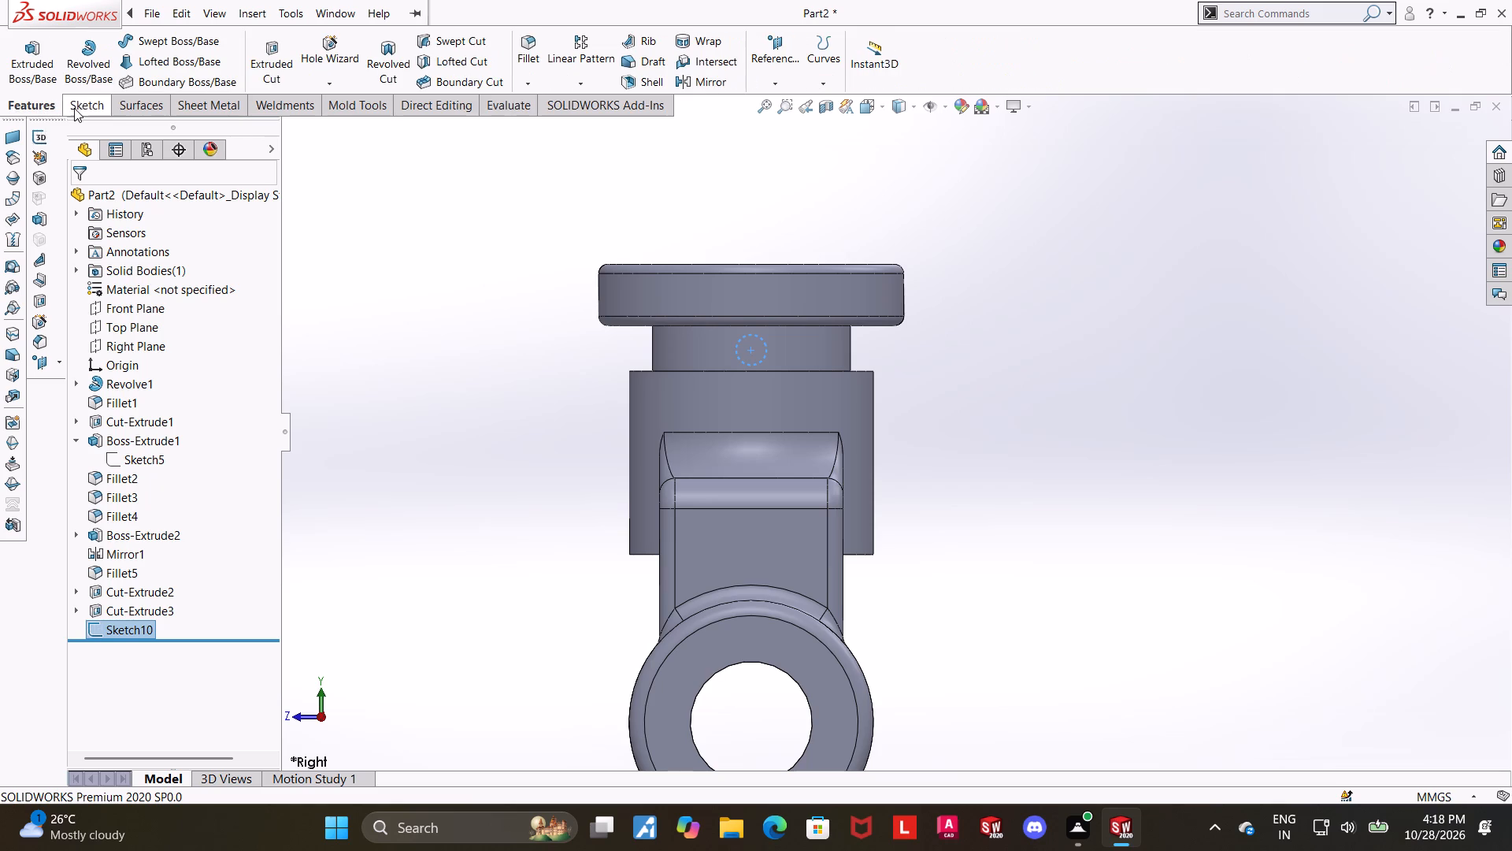
{"action": "left_click", "coordinate": [283, 48]}
{"action": "middle_click_drag", "start_coordinate": [396, 241], "coordinate": [454, 215]}
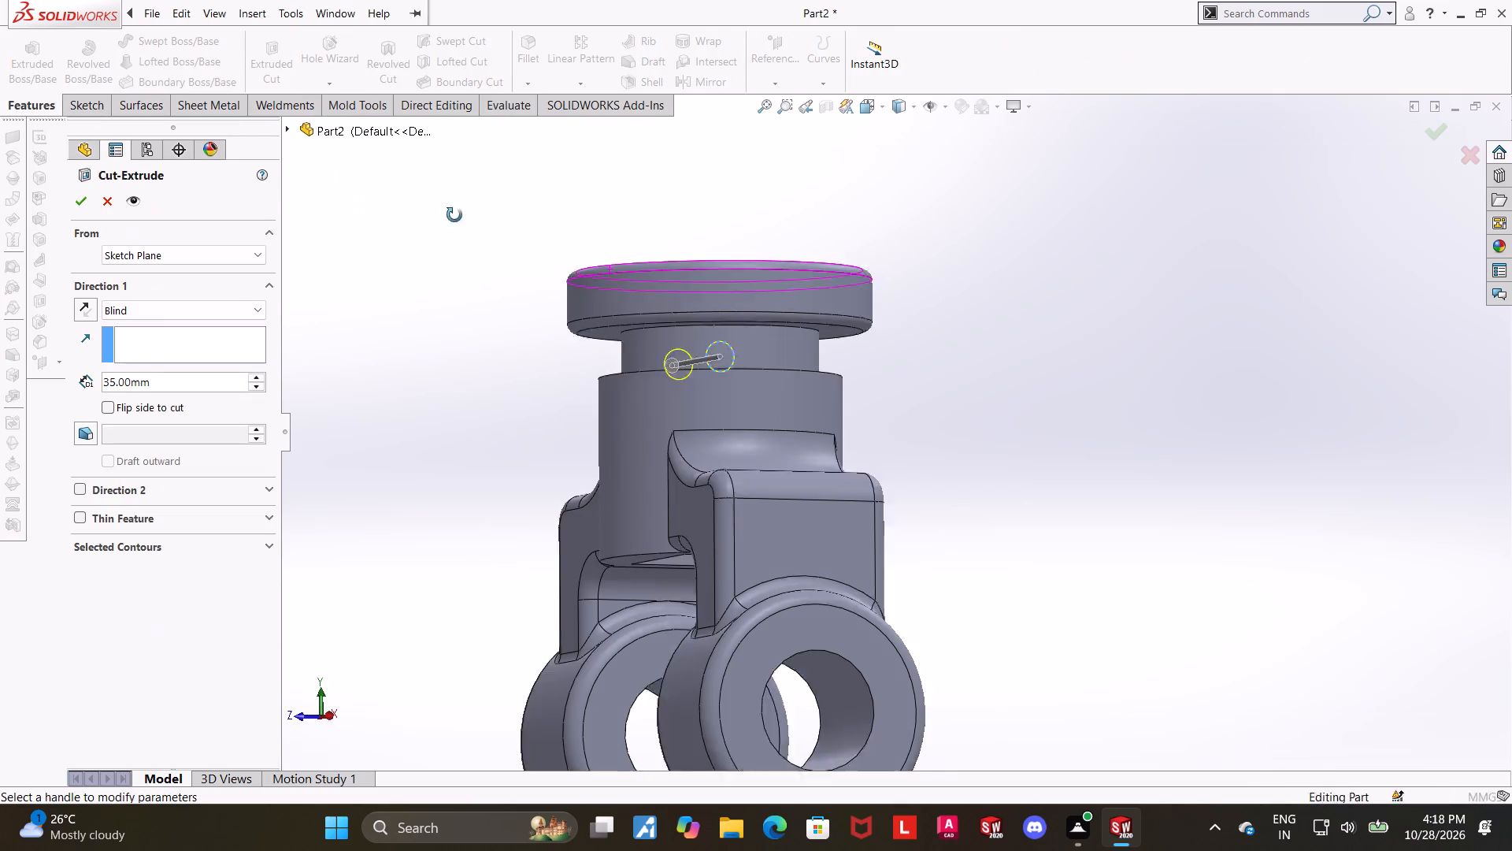
{"action": "middle_click_drag", "start_coordinate": [454, 215], "coordinate": [467, 210]}
{"action": "left_click", "coordinate": [146, 304]}
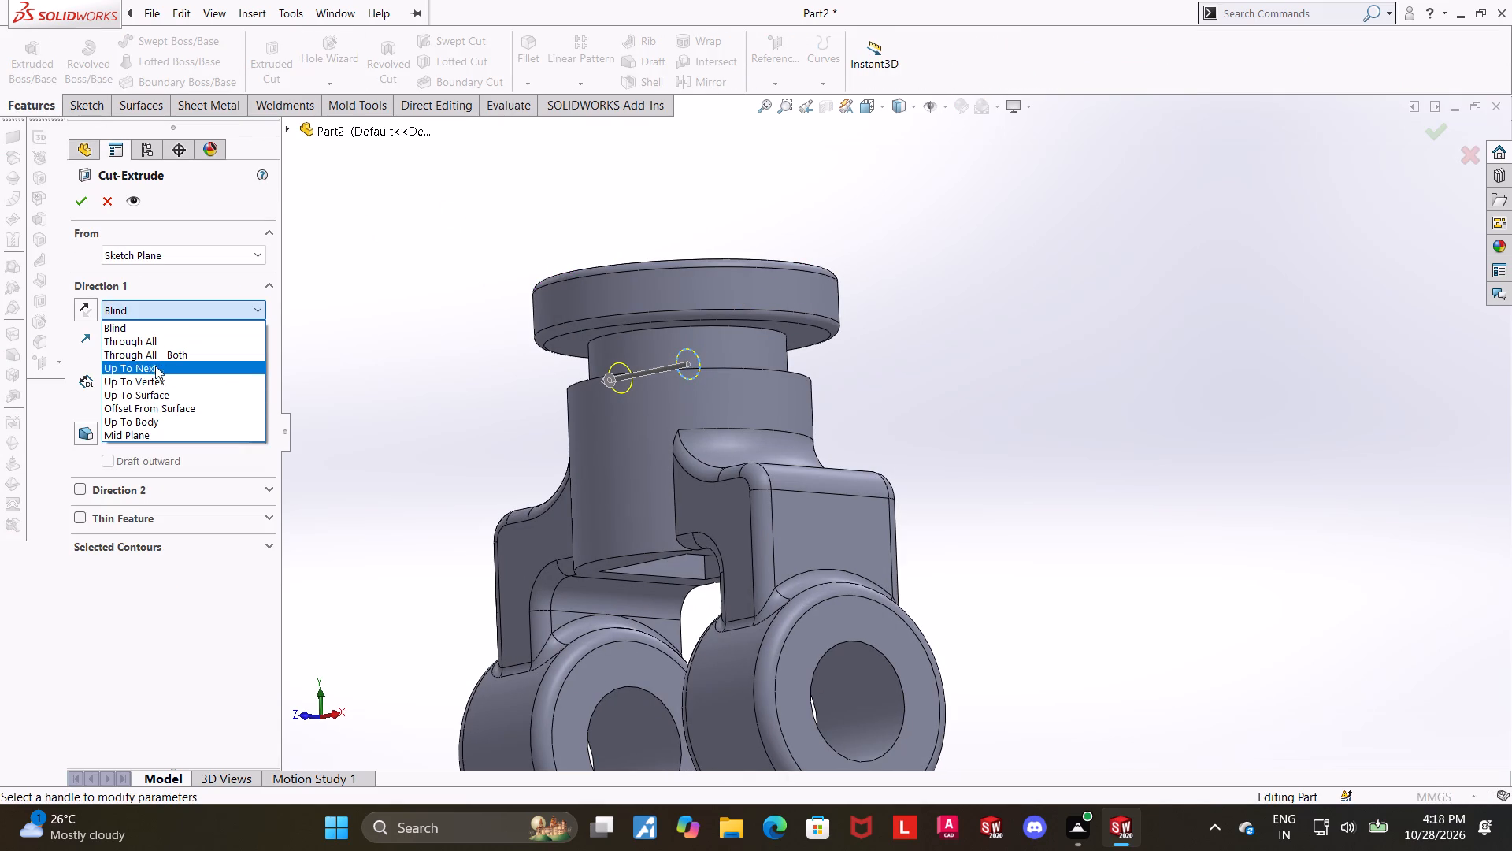
{"action": "left_click", "coordinate": [160, 361]}
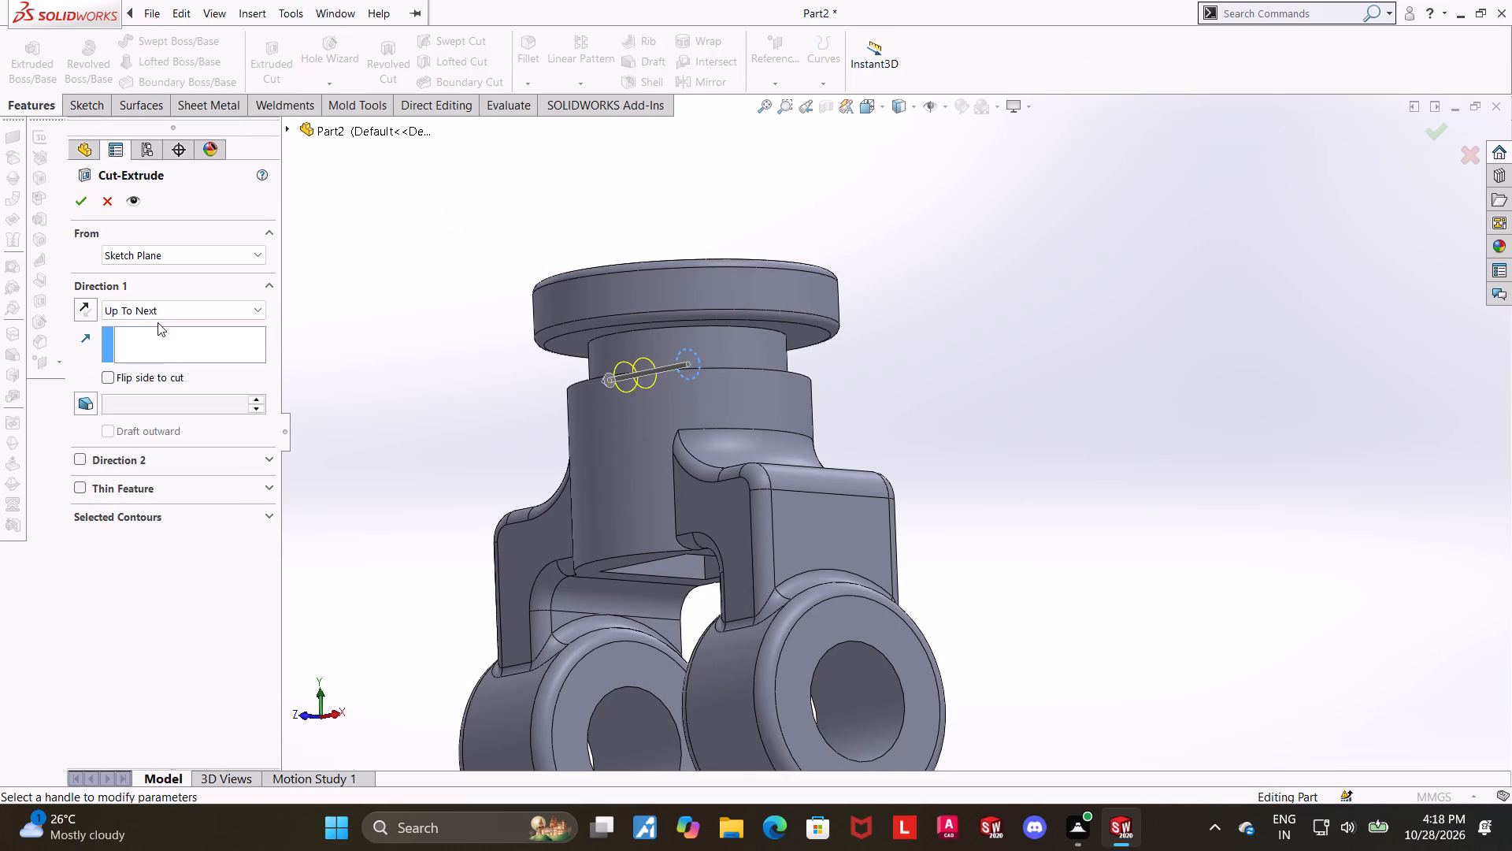
{"action": "left_click", "coordinate": [157, 322]}
{"action": "left_click", "coordinate": [157, 318]}
{"action": "left_click", "coordinate": [162, 354]}
{"action": "left_click", "coordinate": [77, 208]}
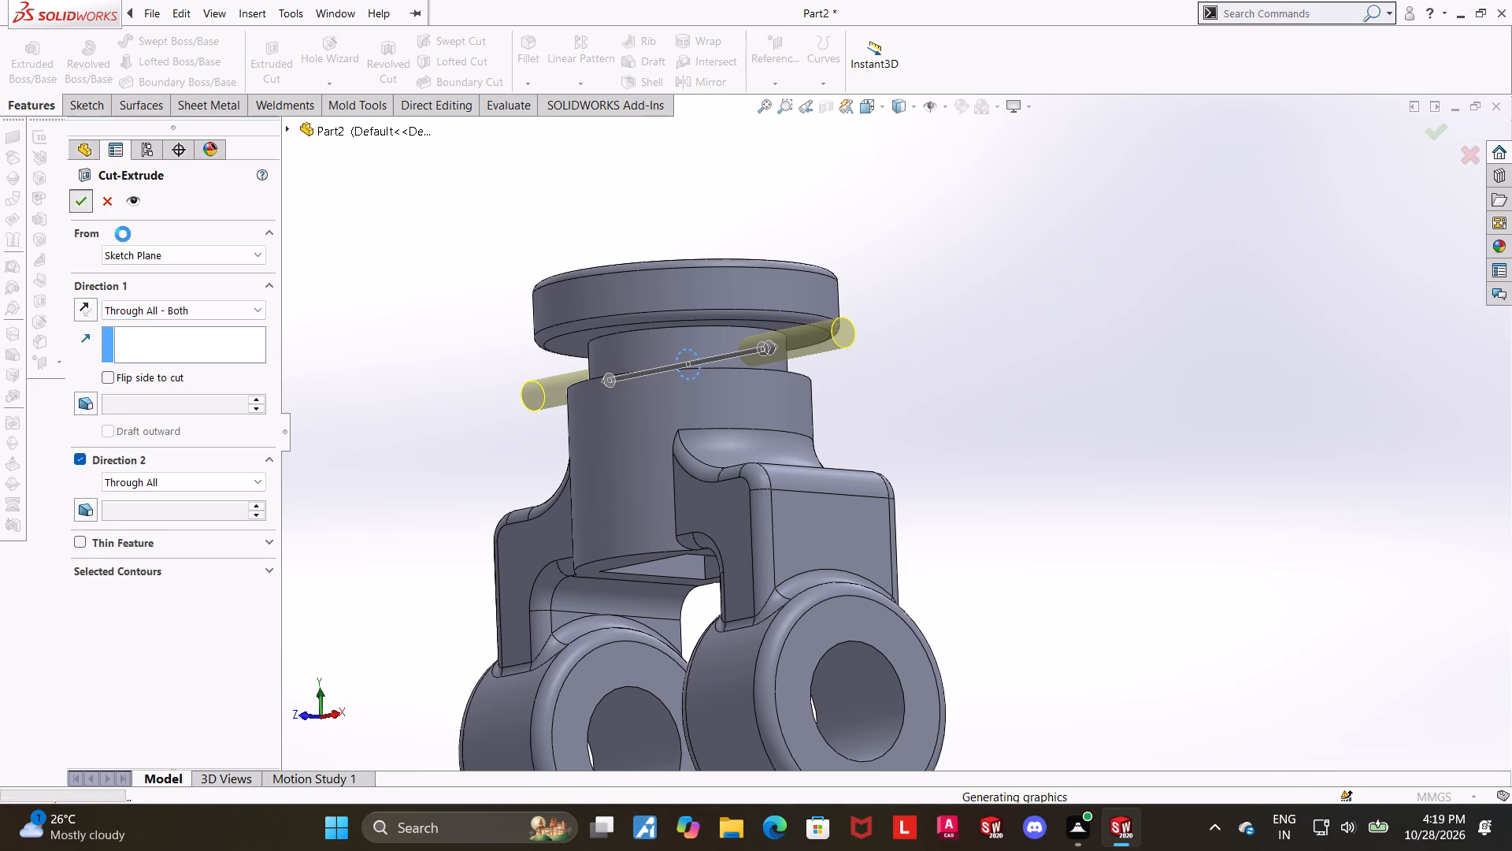
{"action": "left_click", "coordinate": [354, 382]}
Section the part on the Front Plane in front view, inspect the cross hole and inner profile, and turn the section off.
{"action": "middle_click_drag", "start_coordinate": [369, 443], "coordinate": [352, 492]}
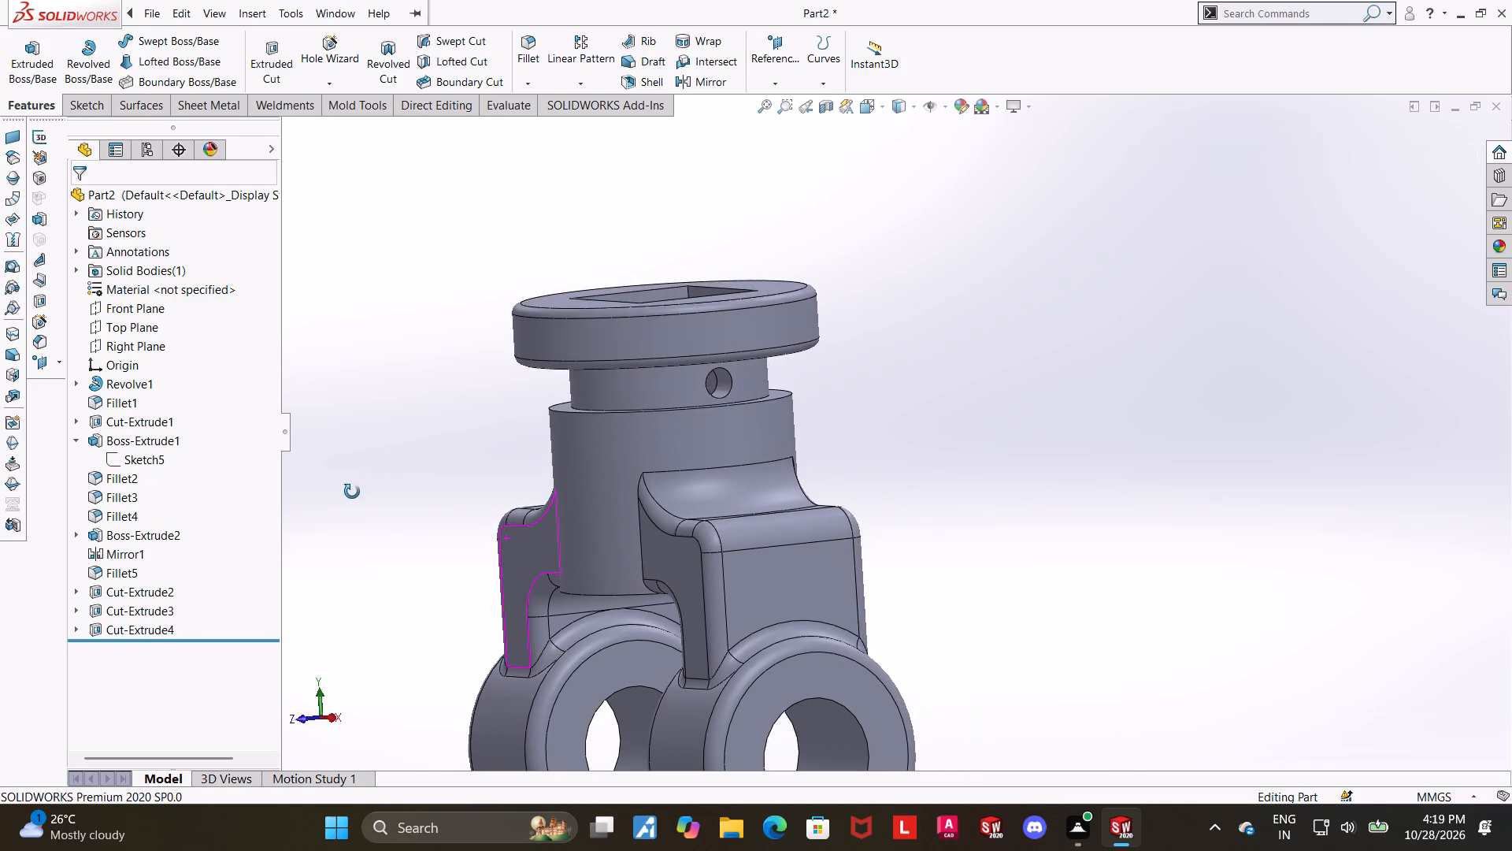
{"action": "middle_click_drag", "start_coordinate": [352, 492], "coordinate": [474, 444]}
{"action": "left_click", "coordinate": [867, 111]}
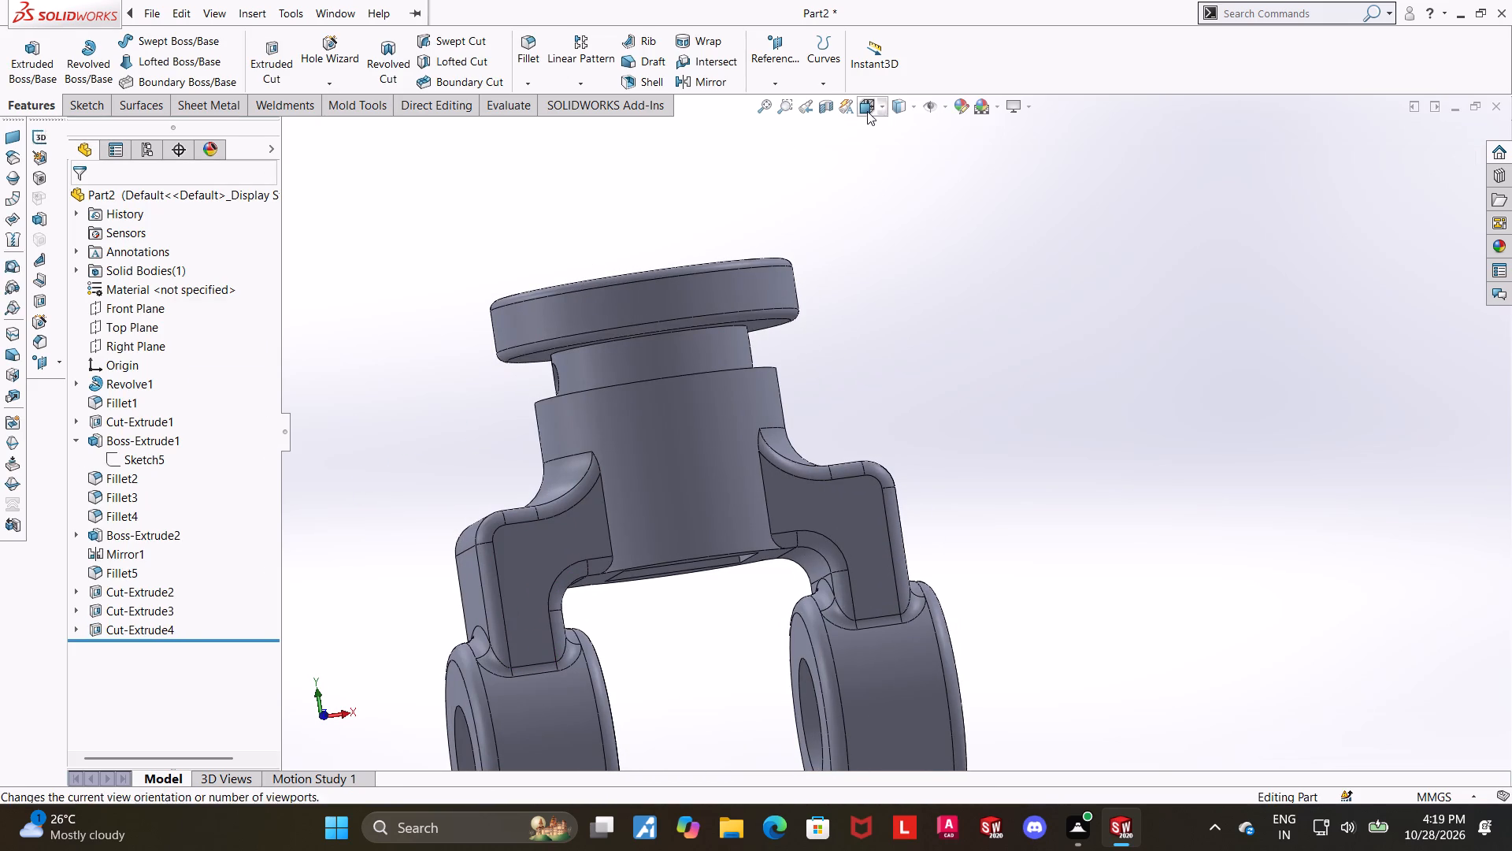
{"action": "left_click", "coordinate": [746, 450]}
{"action": "left_click", "coordinate": [832, 98]}
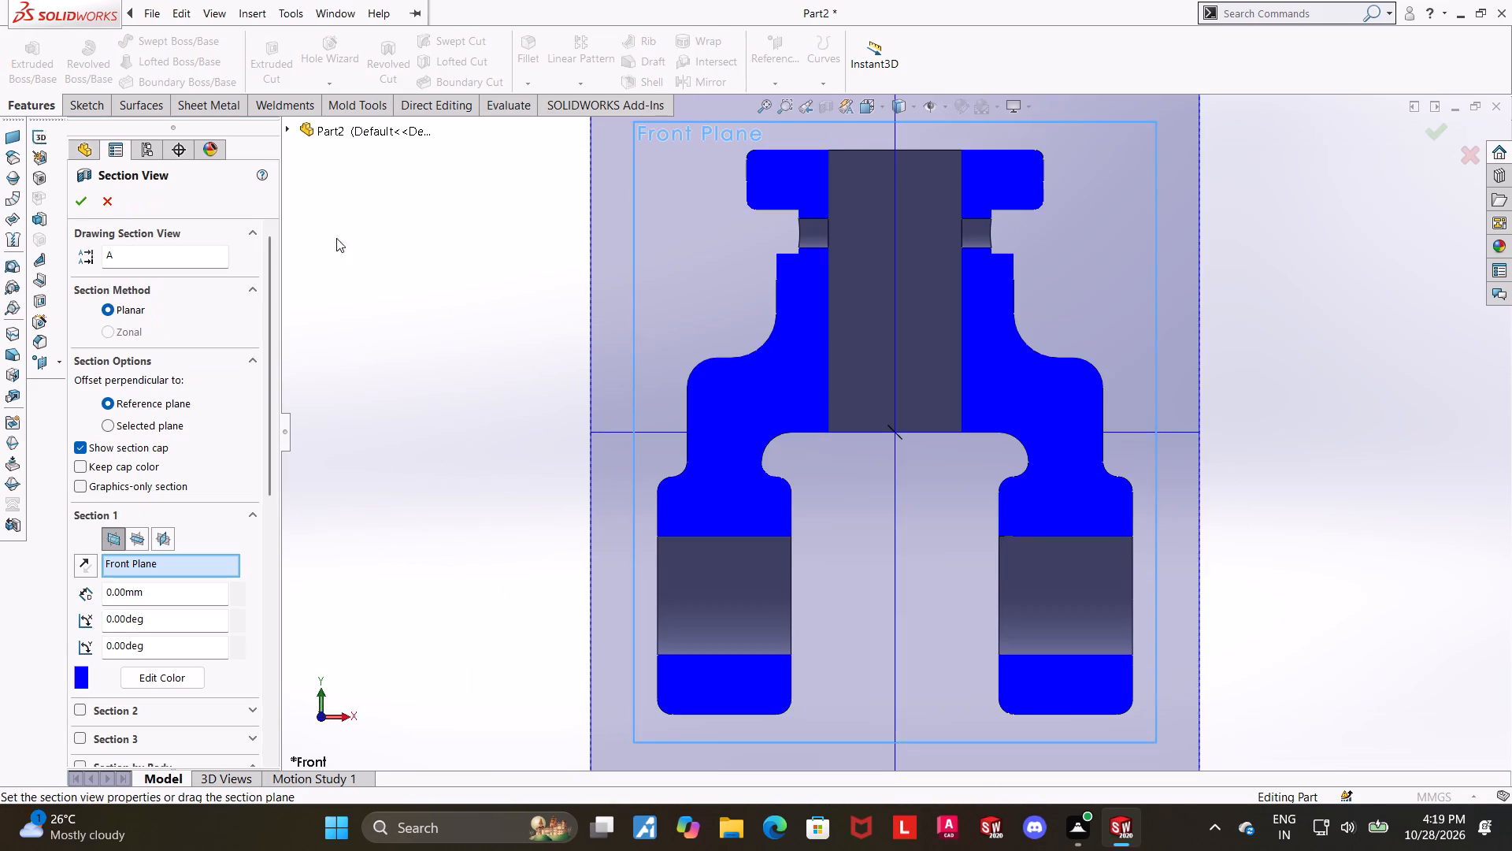
{"action": "left_click", "coordinate": [72, 209]}
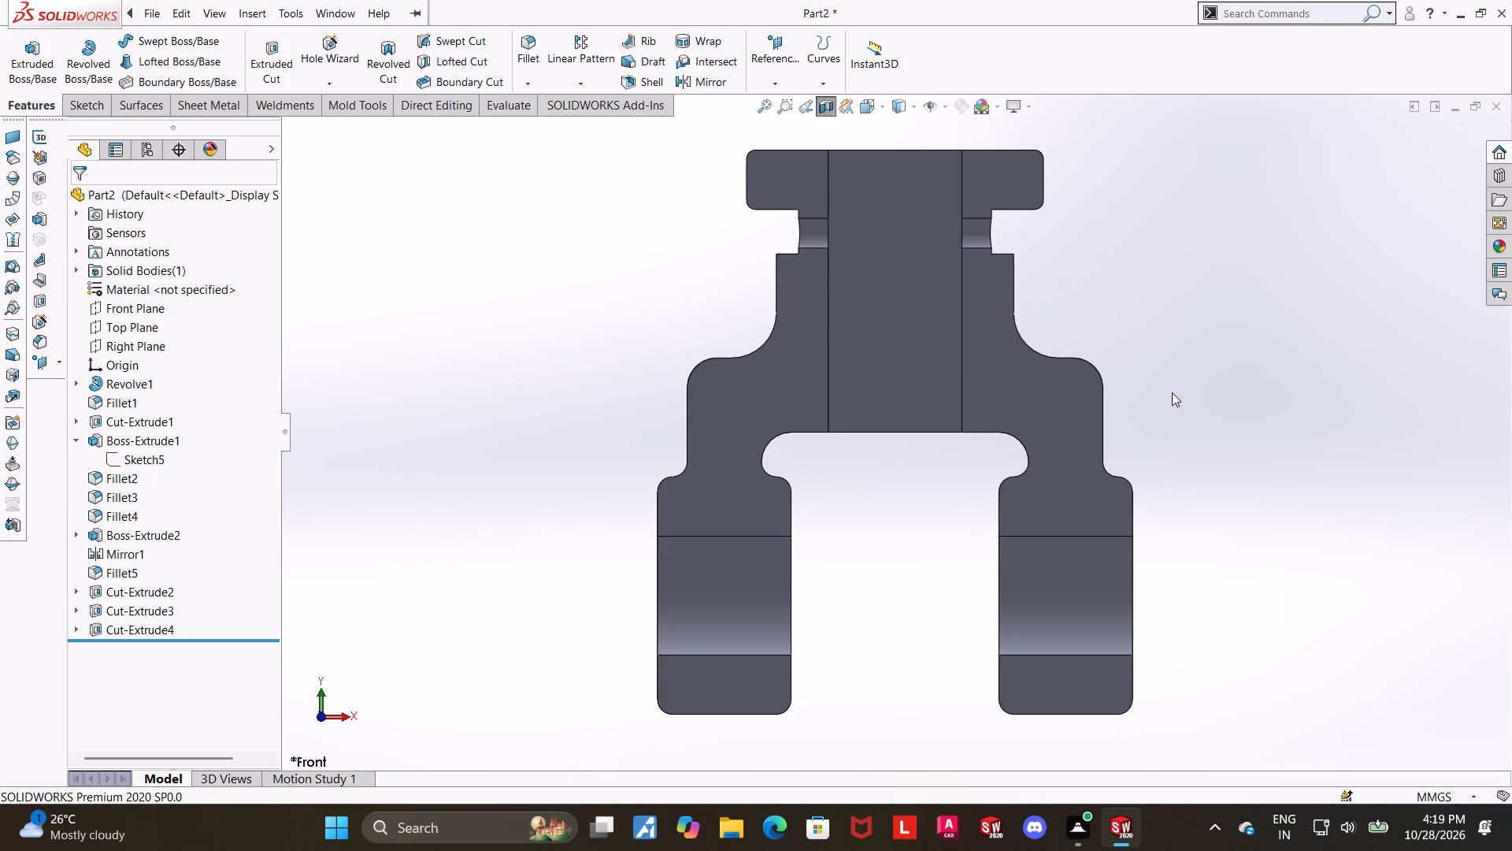
{"action": "scroll", "coordinate": [1240, 486], "scroll_direction": "up", "scroll_amount": 2}
{"action": "scroll", "coordinate": [1099, 441], "scroll_direction": "down", "scroll_amount": 2}
{"action": "scroll", "coordinate": [741, 199], "scroll_direction": "down", "scroll_amount": 3}
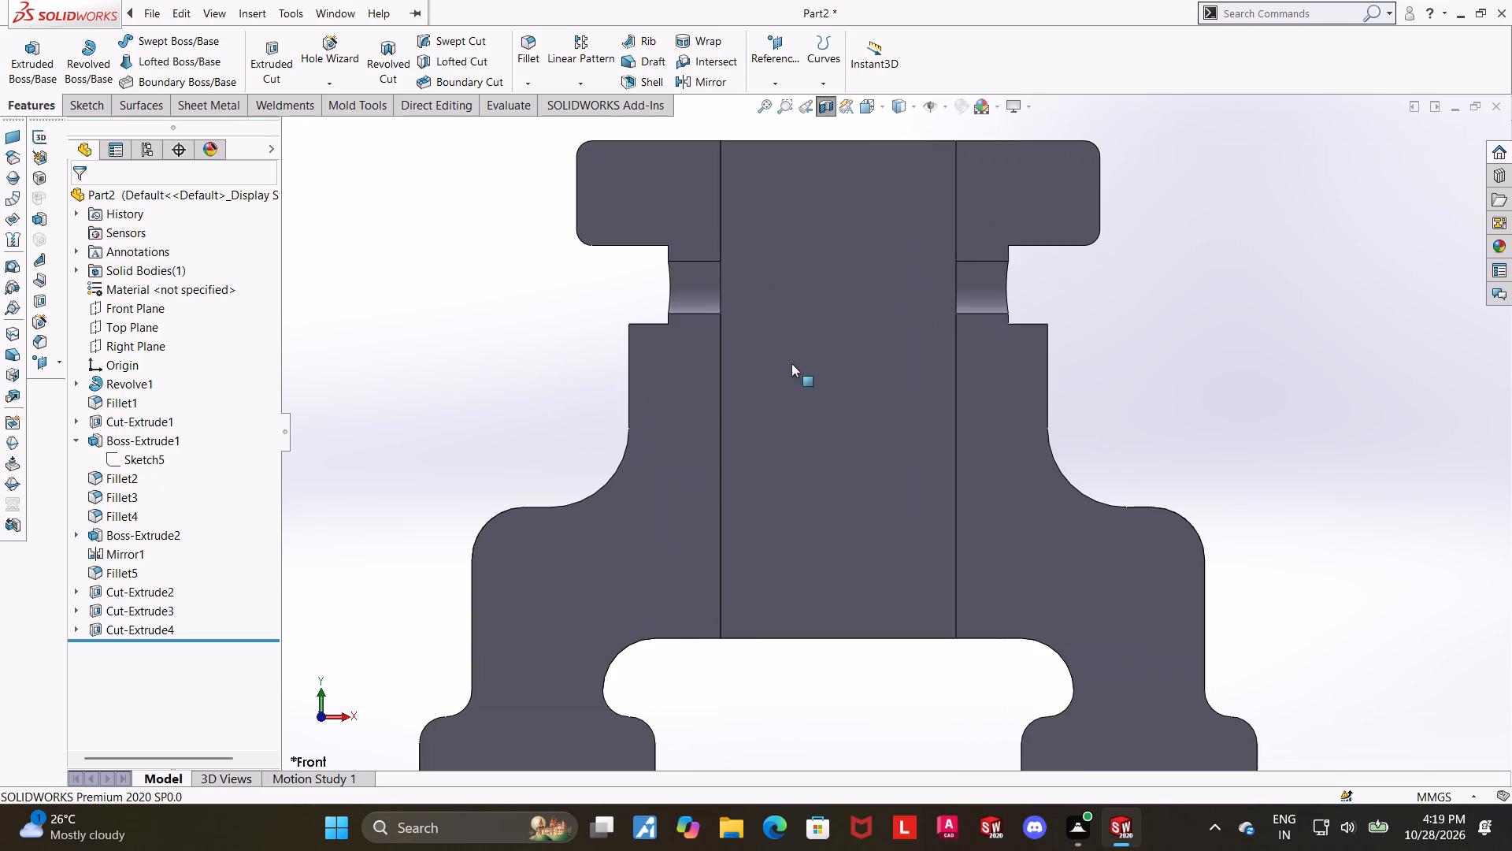
{"action": "scroll", "coordinate": [991, 377], "scroll_direction": "up", "scroll_amount": 4}
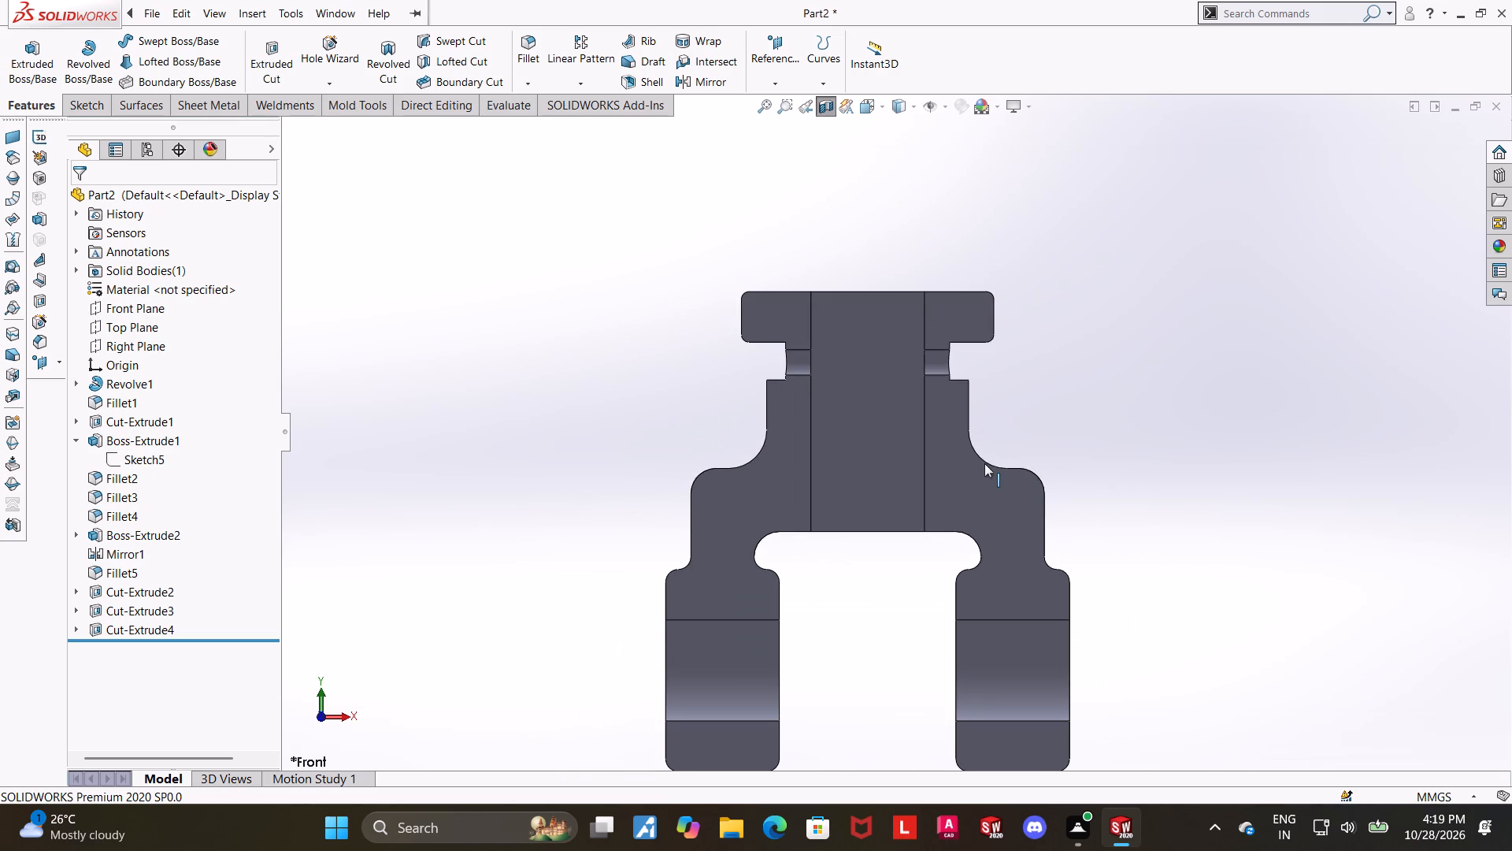
{"action": "scroll", "coordinate": [962, 318], "scroll_direction": "up", "scroll_amount": 2}
{"action": "scroll", "coordinate": [911, 507], "scroll_direction": "down", "scroll_amount": 3}
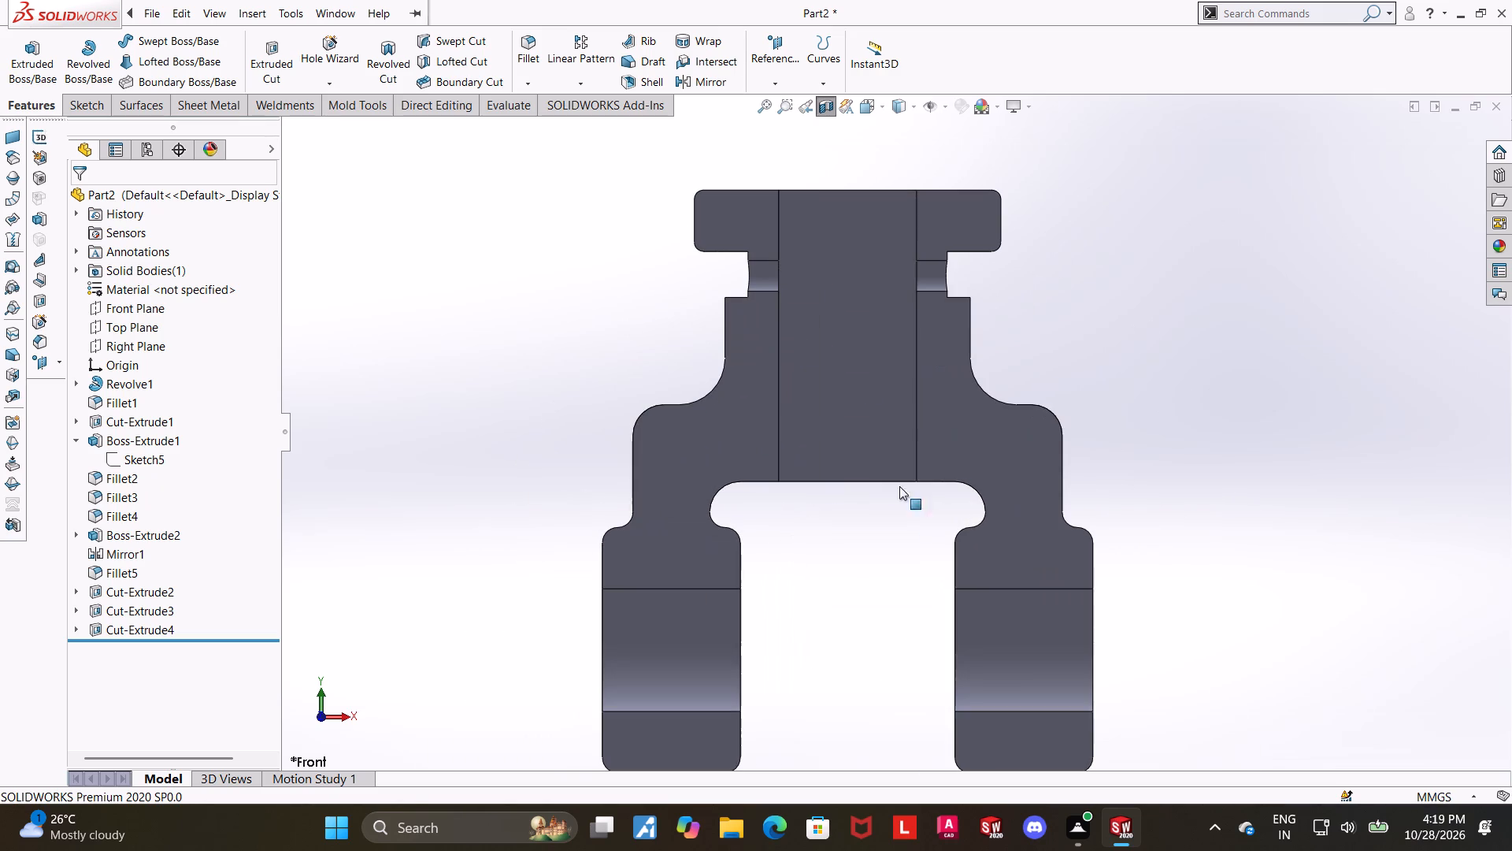
{"action": "left_click", "coordinate": [830, 104]}
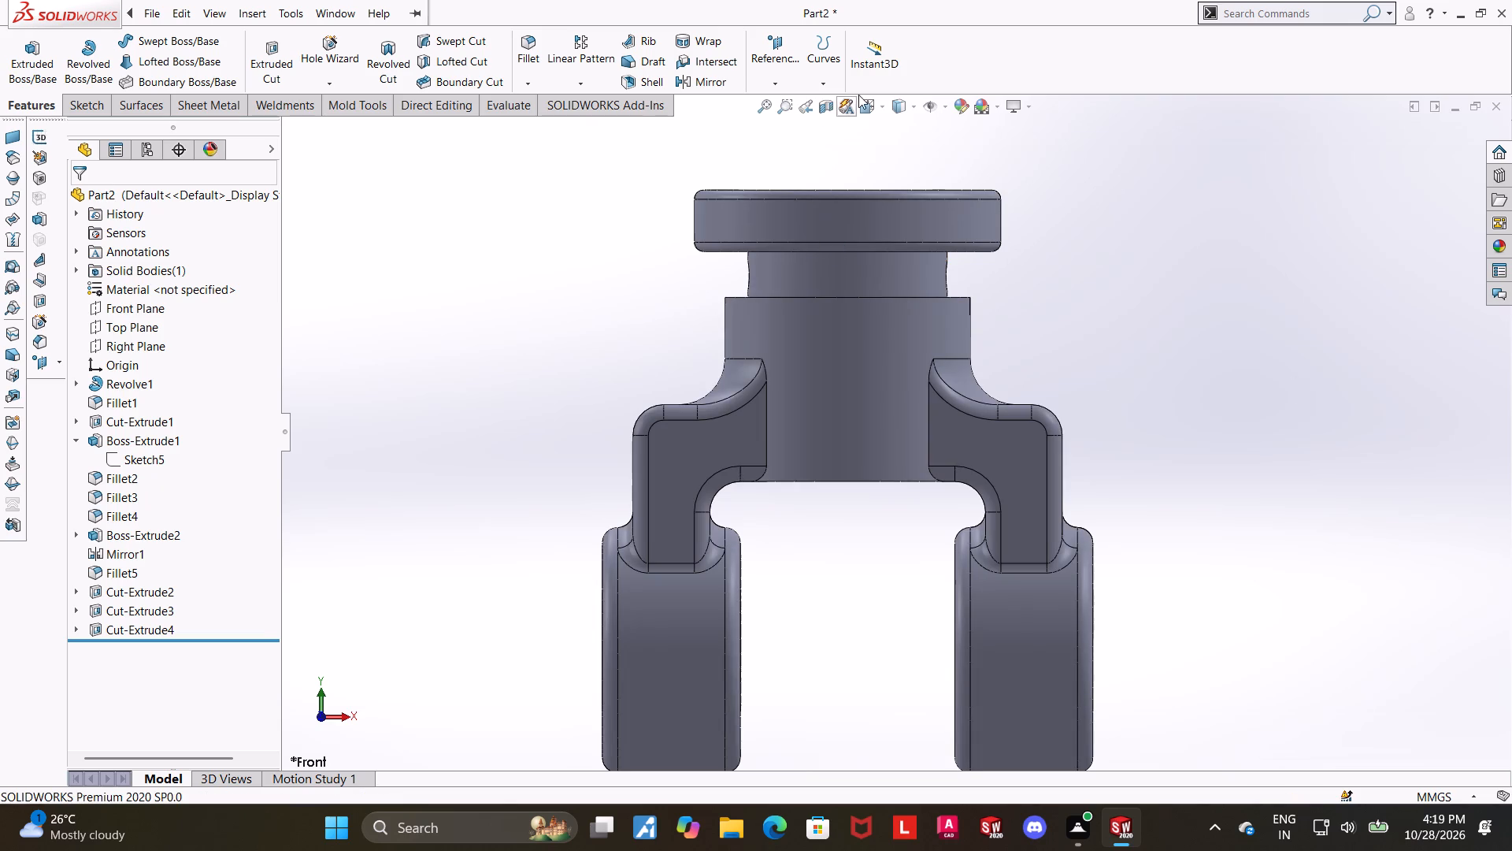
Section the part on the Front Plane again and examine the square bore, cross hole and bored bosses.
{"action": "left_click", "coordinate": [827, 105]}
{"action": "left_click", "coordinate": [1247, 352]}
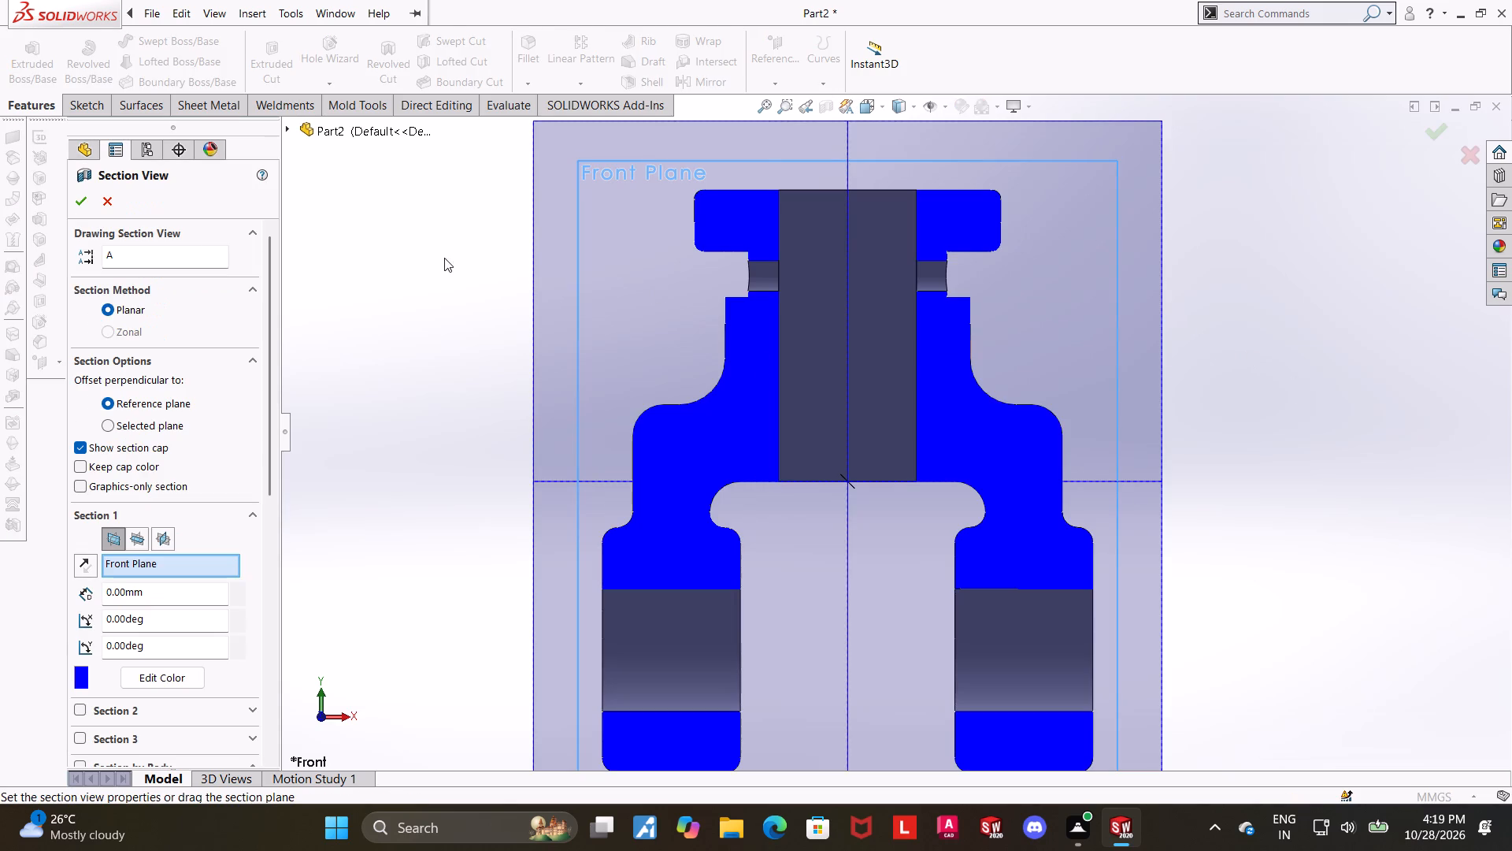
{"action": "left_click", "coordinate": [76, 200]}
{"action": "scroll", "coordinate": [1368, 496], "scroll_direction": "up", "scroll_amount": 3}
{"action": "scroll", "coordinate": [1354, 522], "scroll_direction": "down", "scroll_amount": 2}
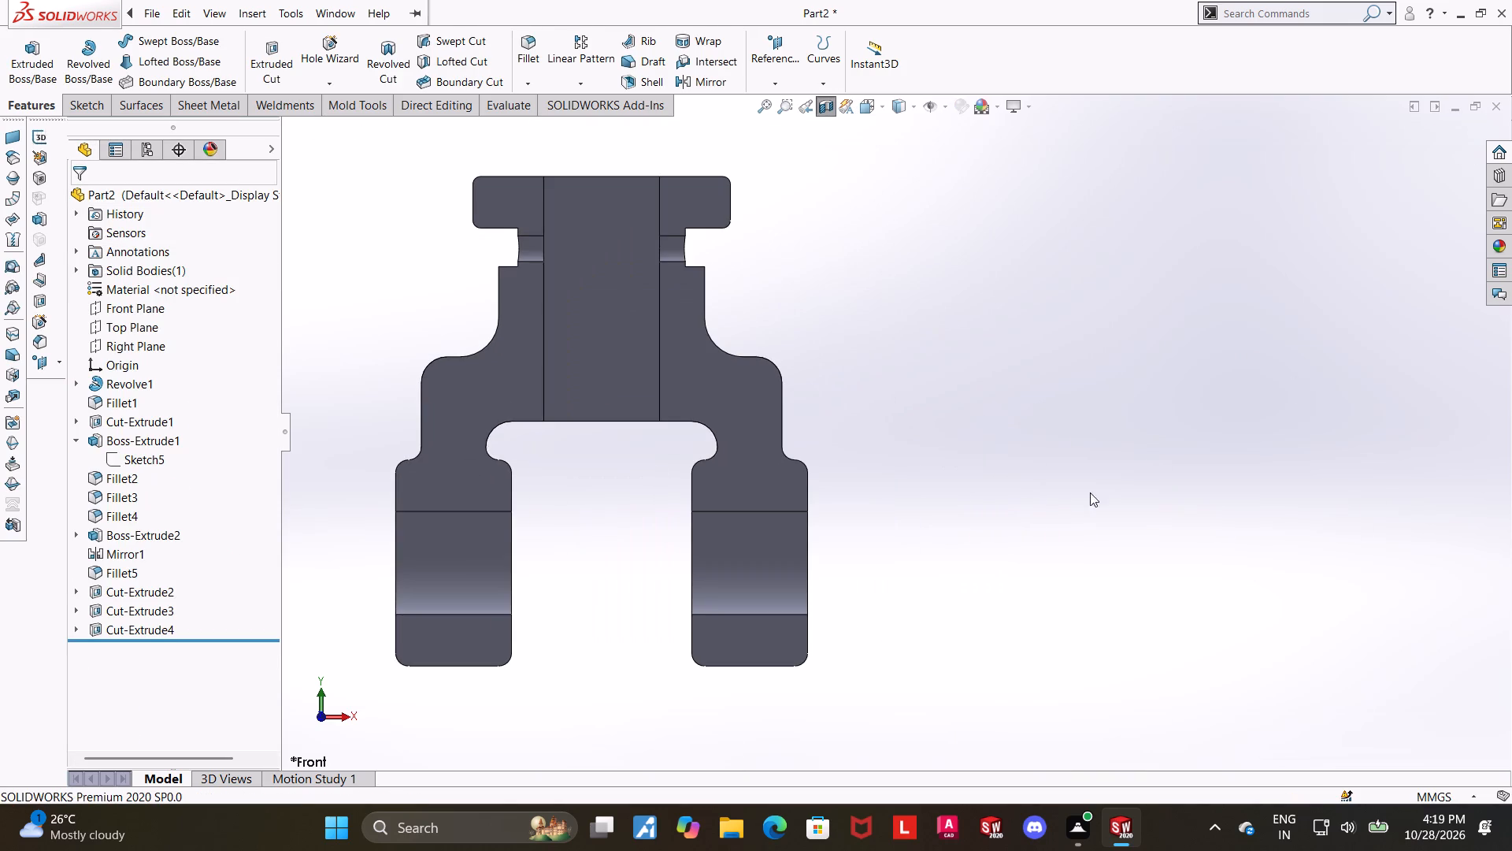
{"action": "scroll", "coordinate": [612, 356], "scroll_direction": "down", "scroll_amount": 1}
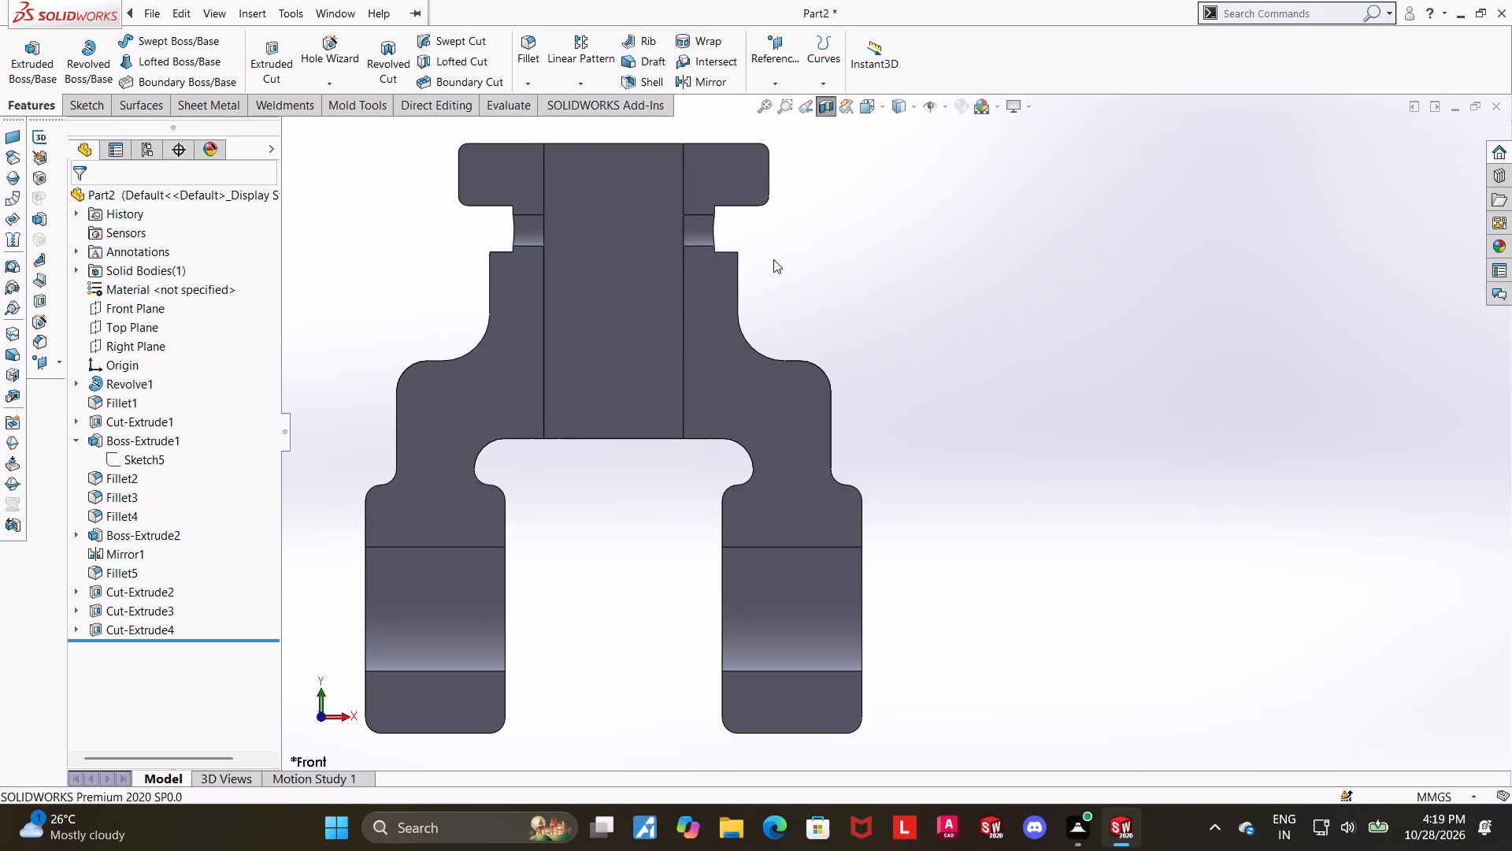
{"action": "scroll", "coordinate": [744, 313], "scroll_direction": "up", "scroll_amount": 2}
{"action": "scroll", "coordinate": [680, 333], "scroll_direction": "down", "scroll_amount": 1}
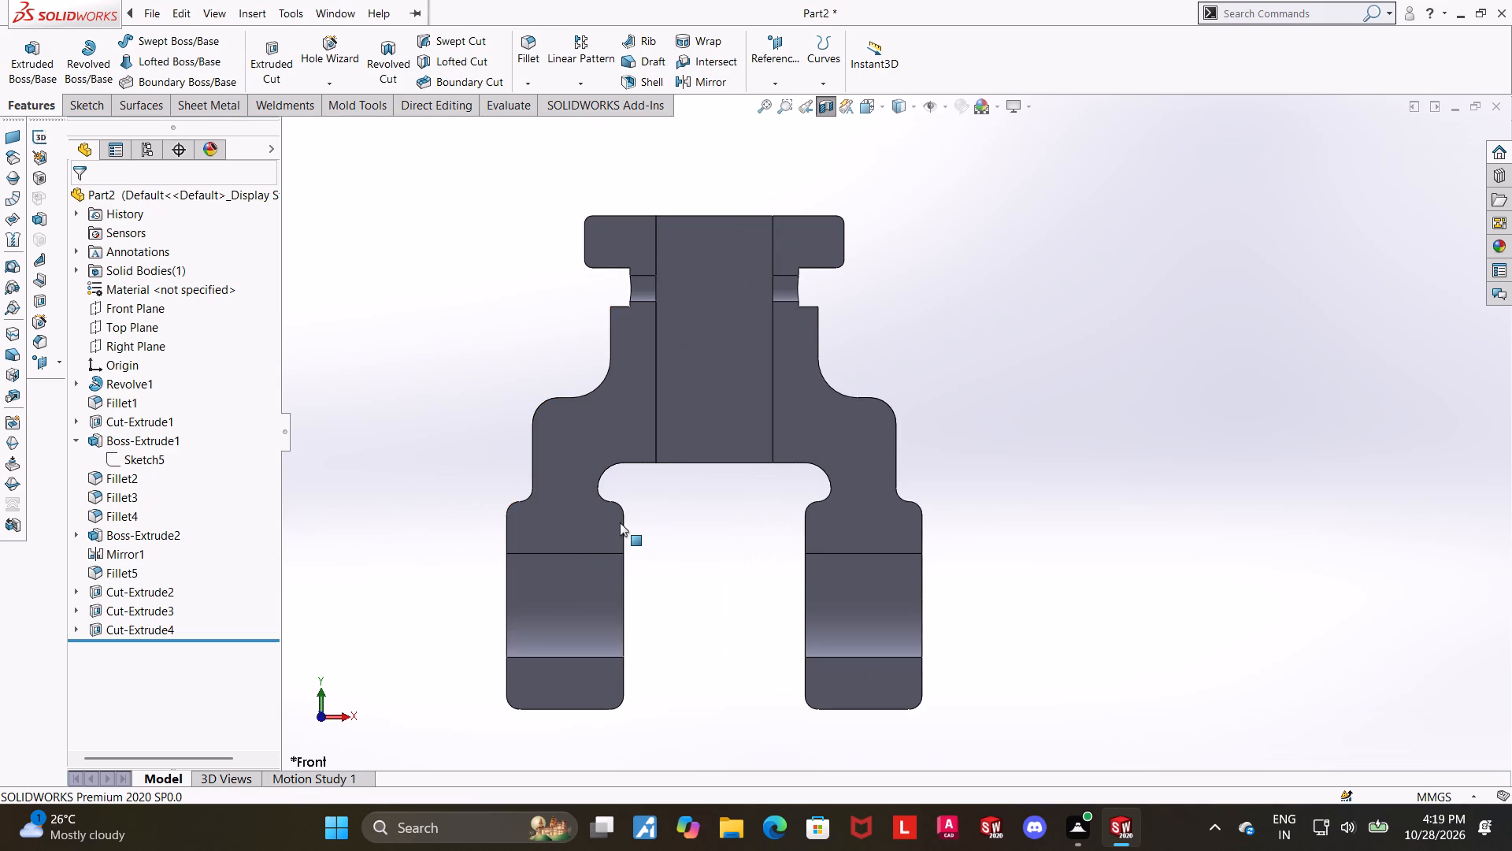
{"action": "scroll", "coordinate": [632, 472], "scroll_direction": "up", "scroll_amount": 1}
{"action": "middle_click_drag", "start_coordinate": [622, 475], "coordinate": [549, 479]}
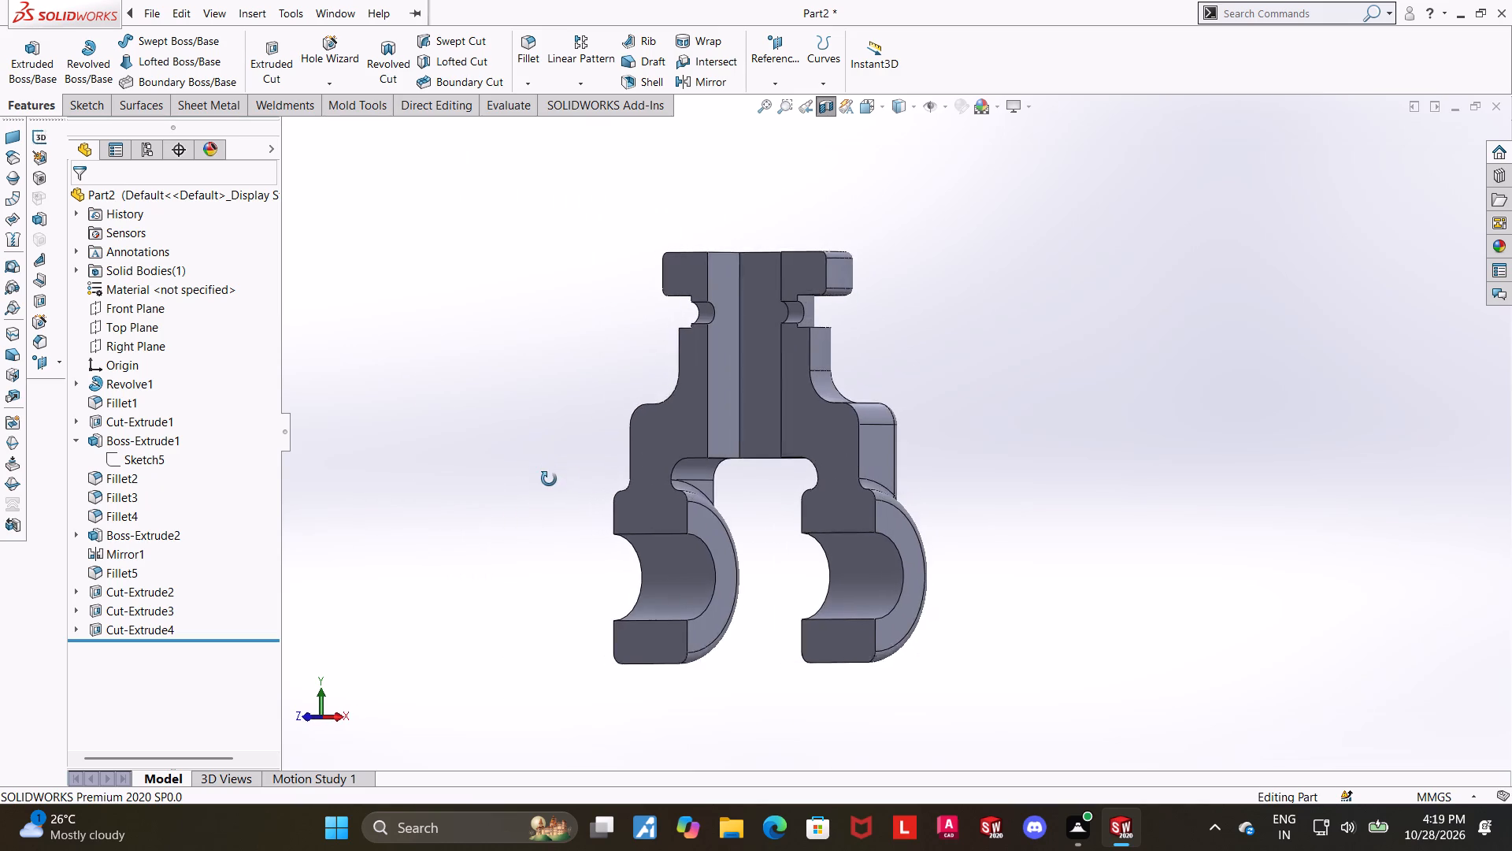
{"action": "middle_click_drag", "start_coordinate": [549, 479], "coordinate": [542, 493]}
{"action": "scroll", "coordinate": [695, 502], "scroll_direction": "down", "scroll_amount": 4}
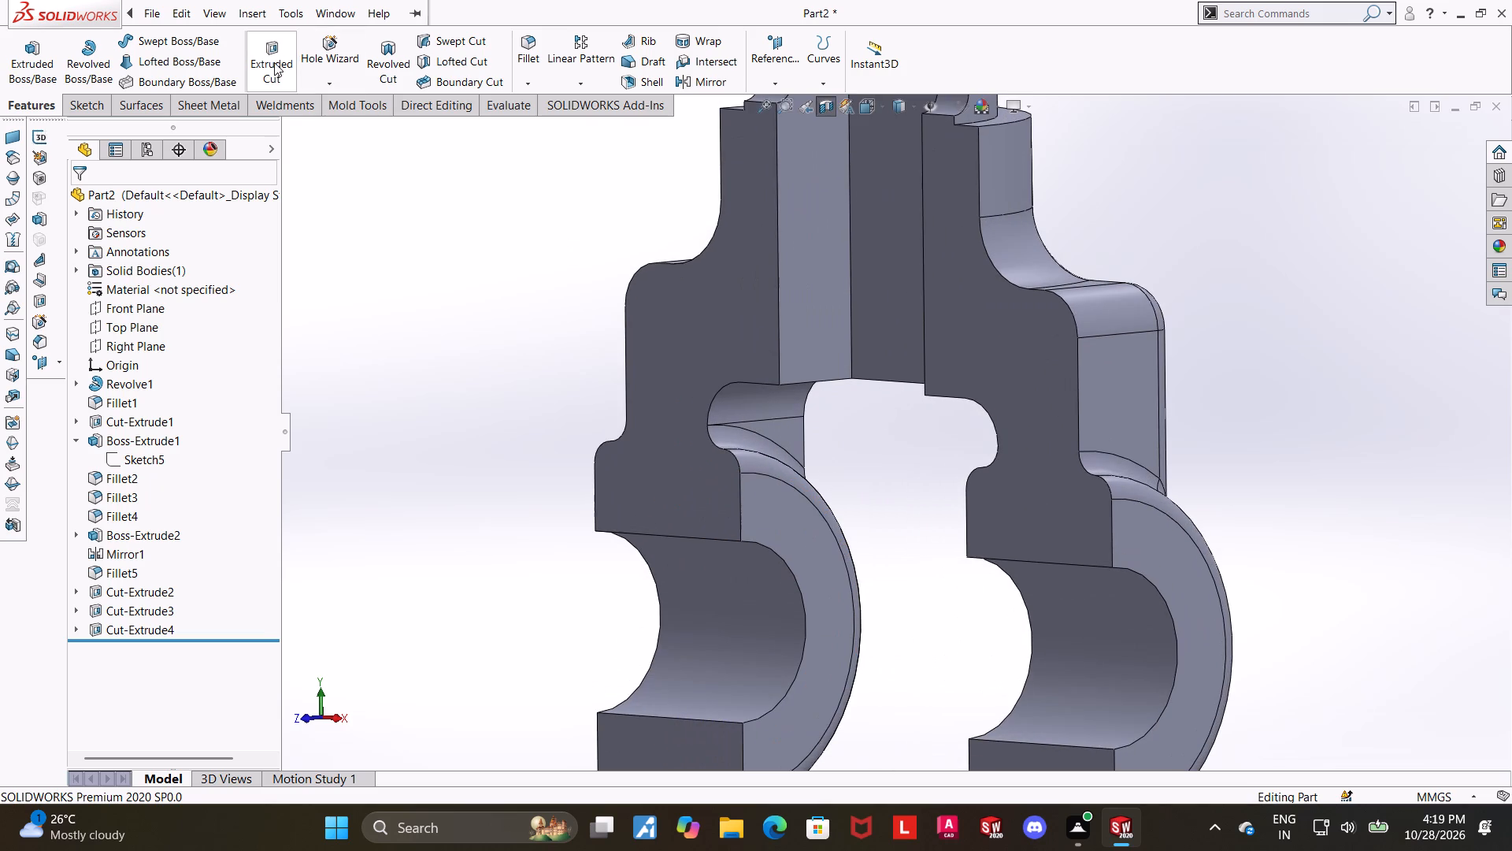
Measure the distance between the inner and outer side faces of one bridge arm.
{"action": "left_click", "coordinate": [516, 113]}
{"action": "left_click", "coordinate": [163, 54]}
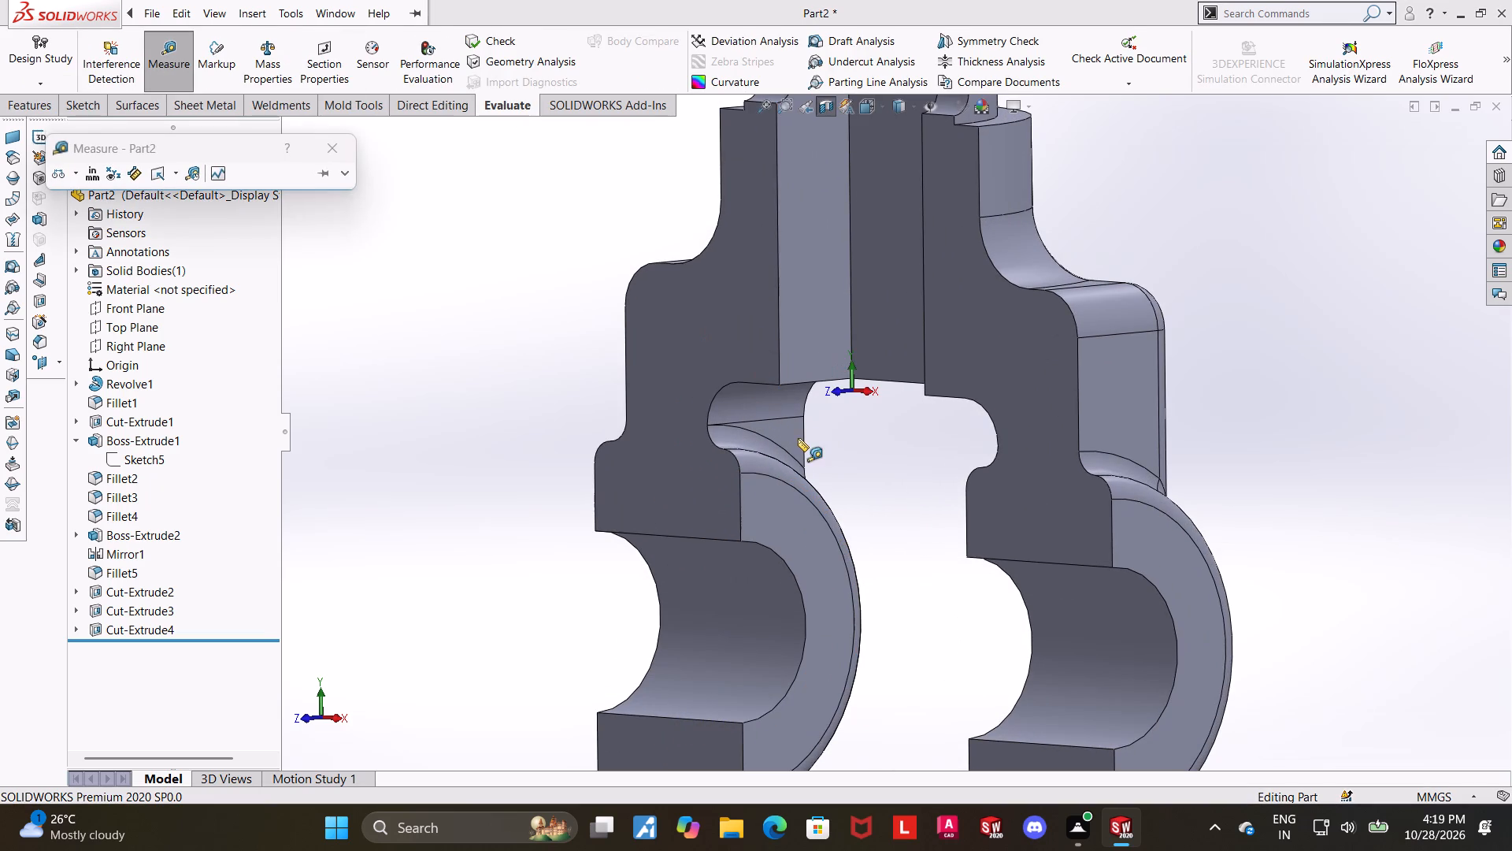
{"action": "left_click", "coordinate": [798, 438]}
{"action": "middle_click_drag", "start_coordinate": [786, 450], "coordinate": [947, 496]}
{"action": "left_click", "coordinate": [763, 383]}
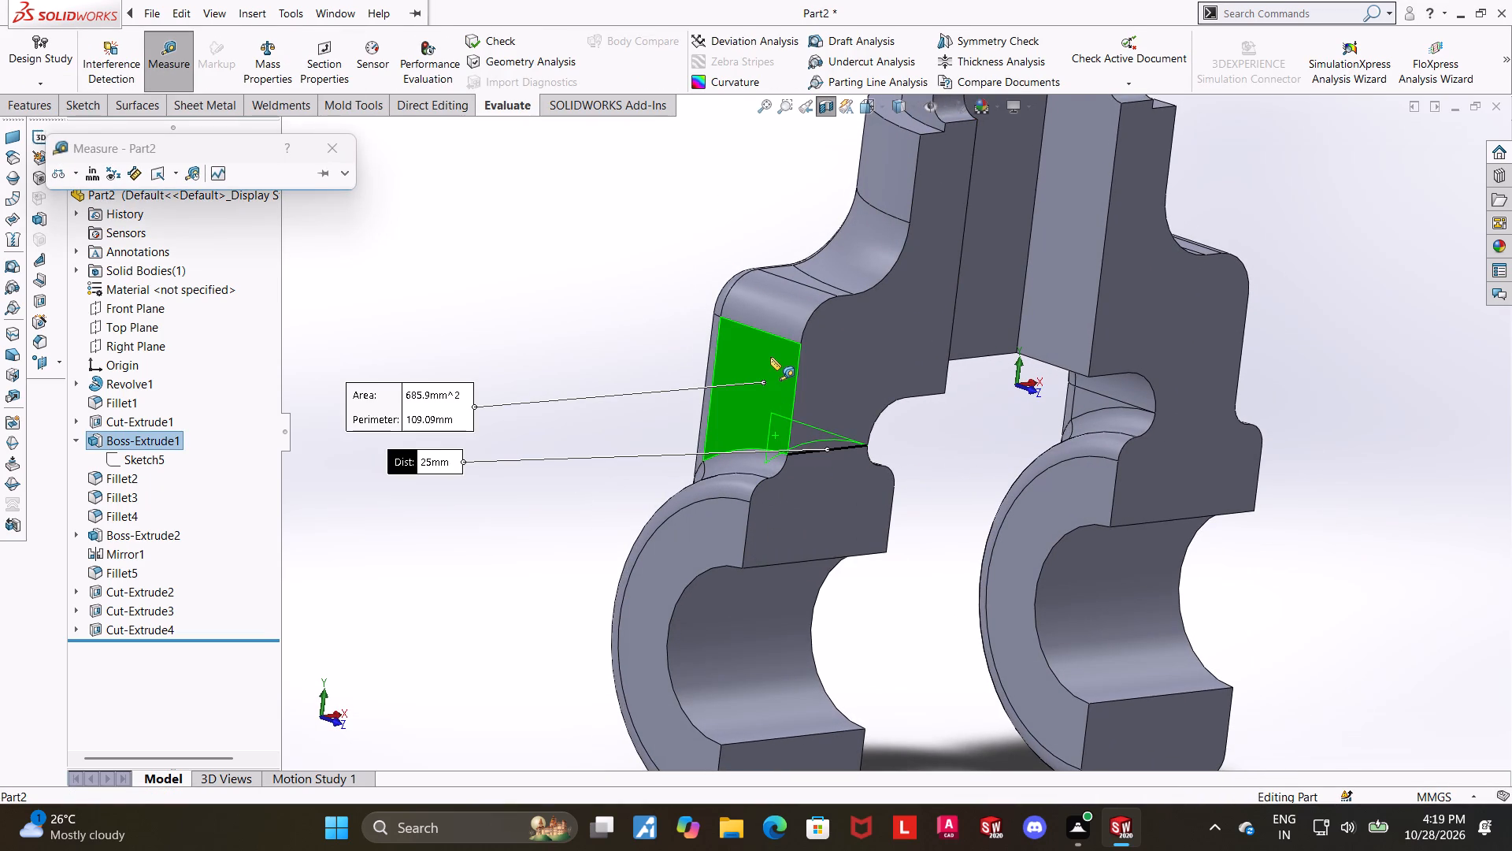
{"action": "key", "text": "Escape"}
Measure the distance between the flat top face of the bridge arm and the underside of the bridge.
{"action": "middle_click_drag", "start_coordinate": [814, 368], "coordinate": [792, 411]}
{"action": "left_click", "coordinate": [180, 50]}
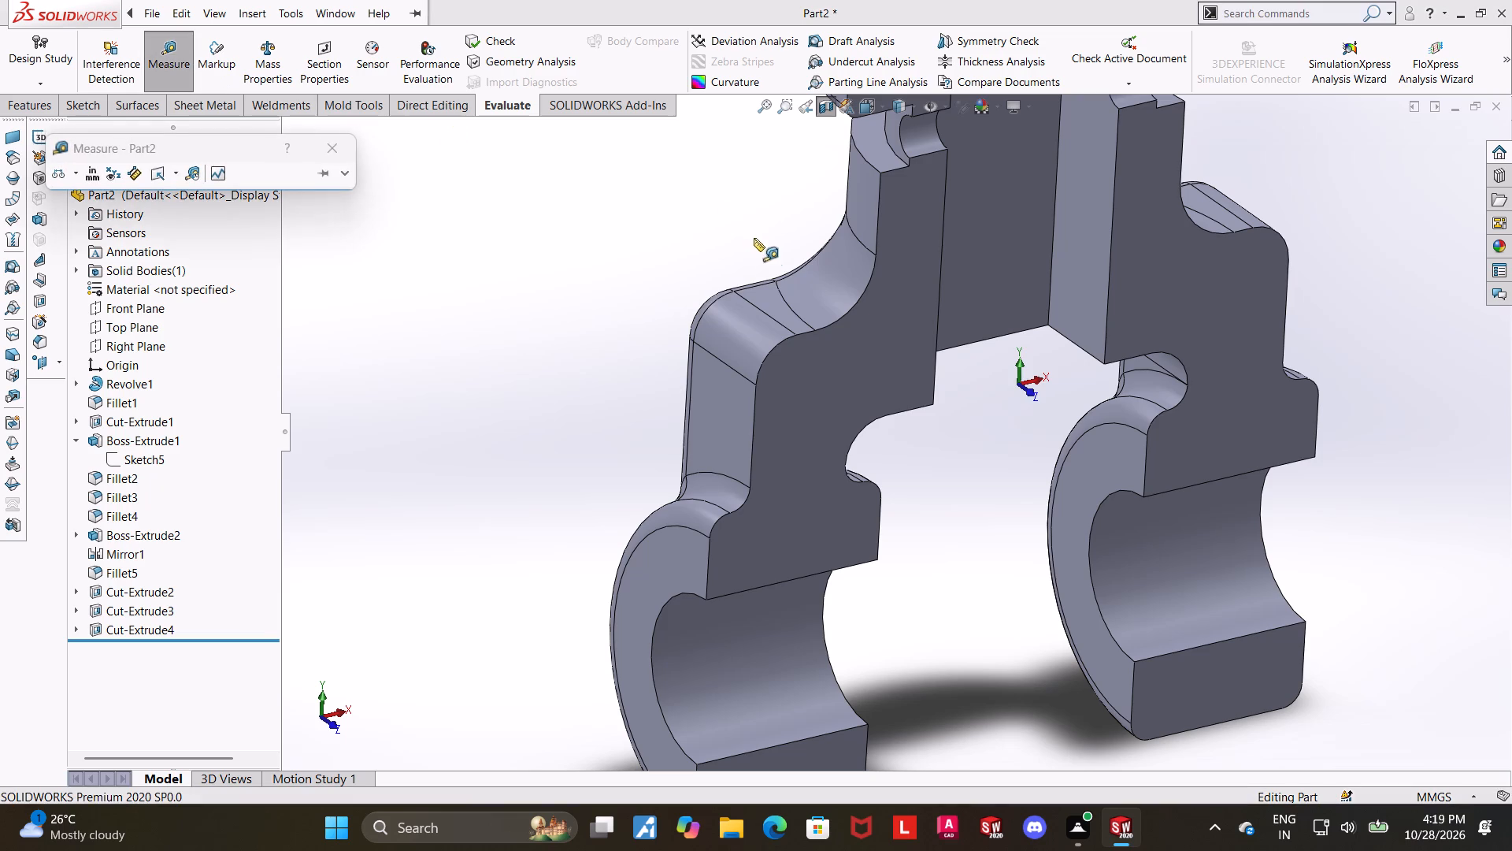
{"action": "left_click", "coordinate": [780, 308]}
{"action": "middle_click_drag", "start_coordinate": [901, 392], "coordinate": [791, 158]}
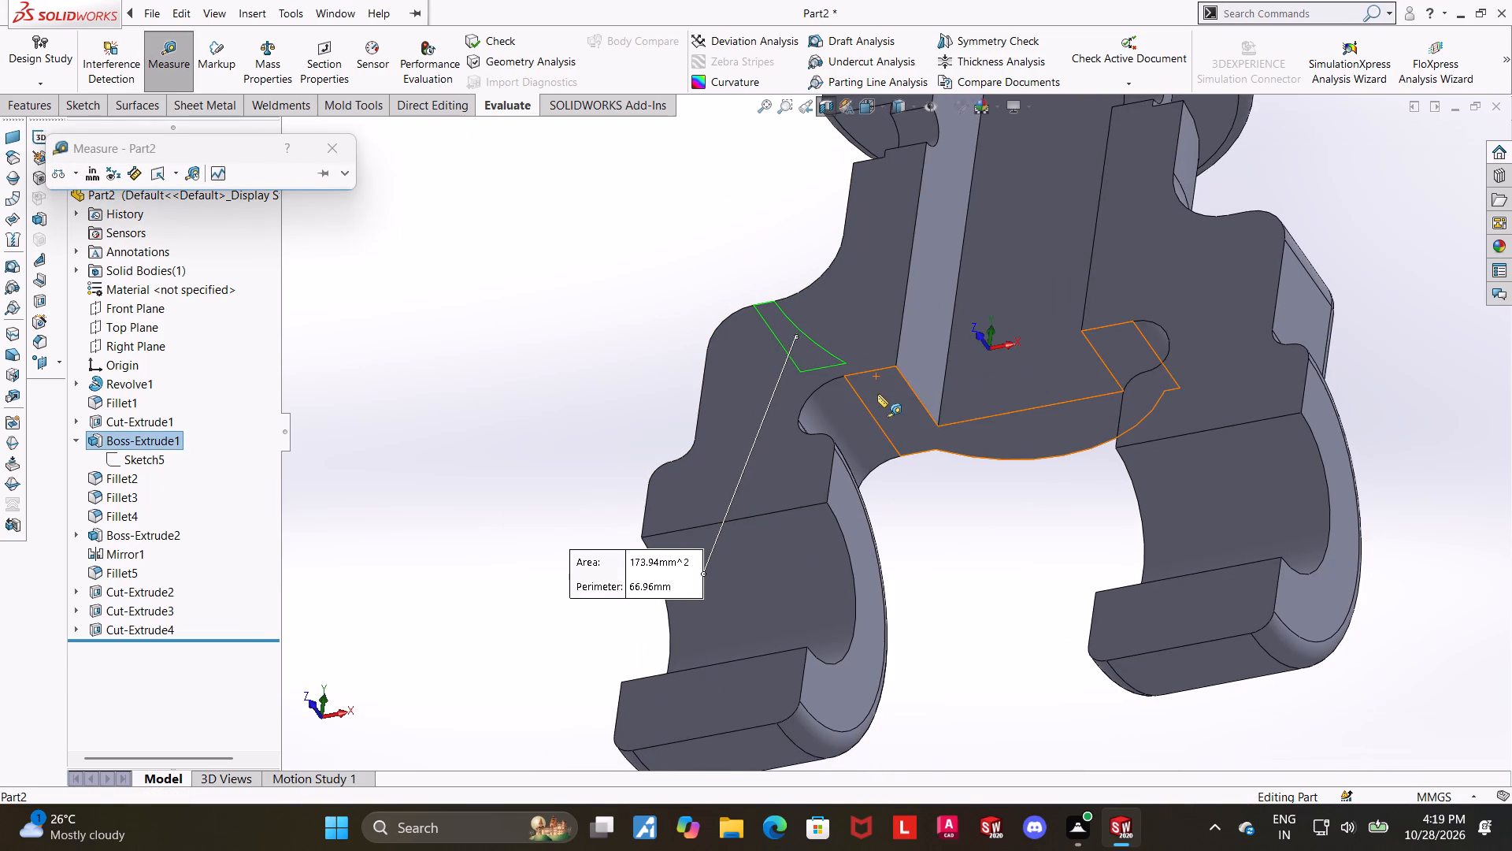
{"action": "left_click", "coordinate": [877, 394]}
{"action": "key", "text": "Escape"}
View the whole sectioned part and turn off the section view.
{"action": "middle_click_drag", "start_coordinate": [936, 345], "coordinate": [960, 429]}
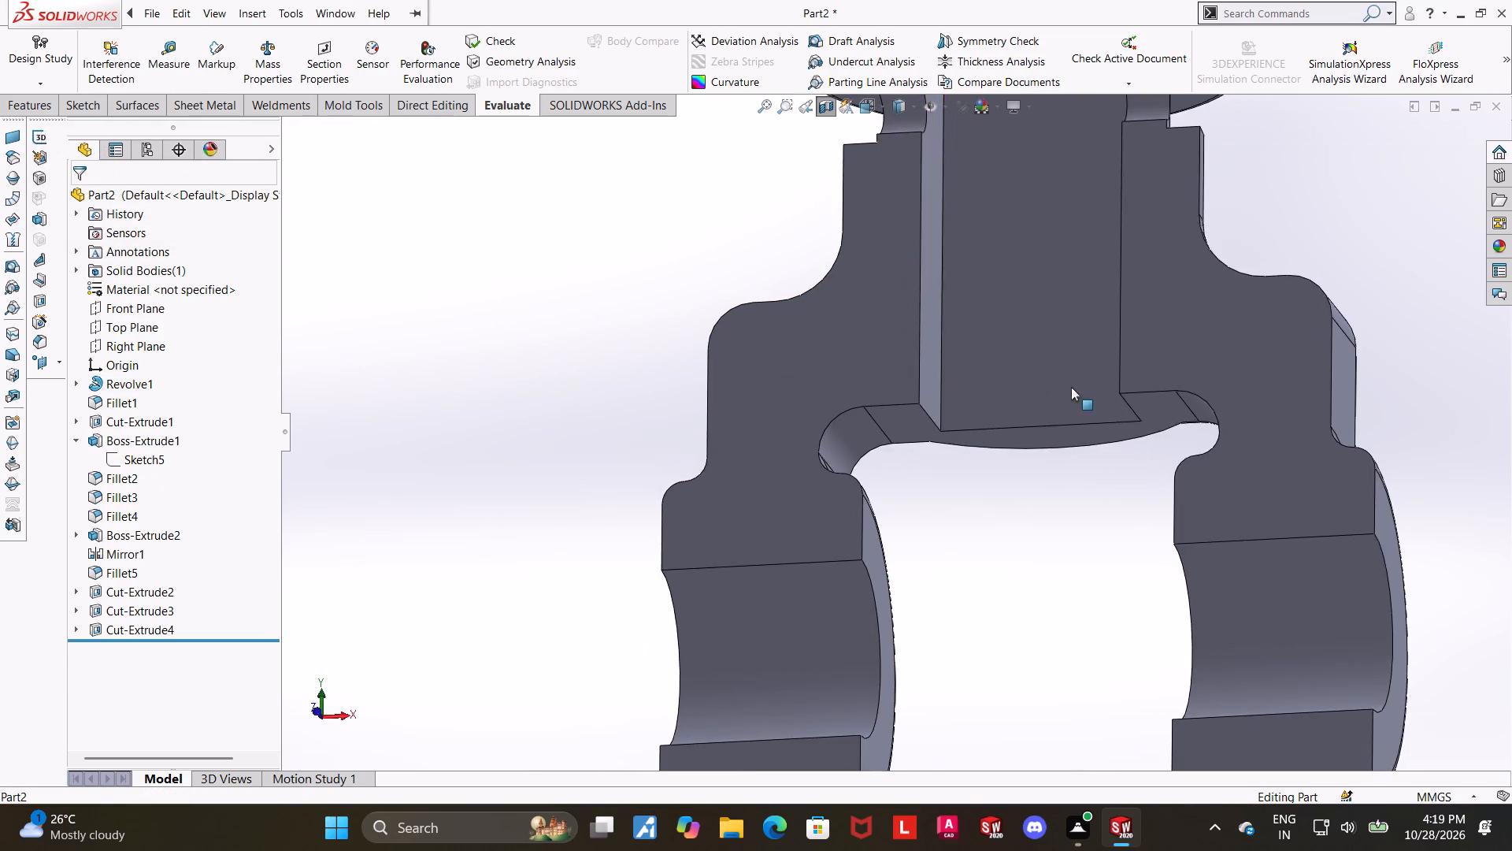
{"action": "scroll", "coordinate": [1100, 330], "scroll_direction": "up", "scroll_amount": 4}
{"action": "middle_click_drag", "start_coordinate": [1211, 401], "coordinate": [1198, 446]}
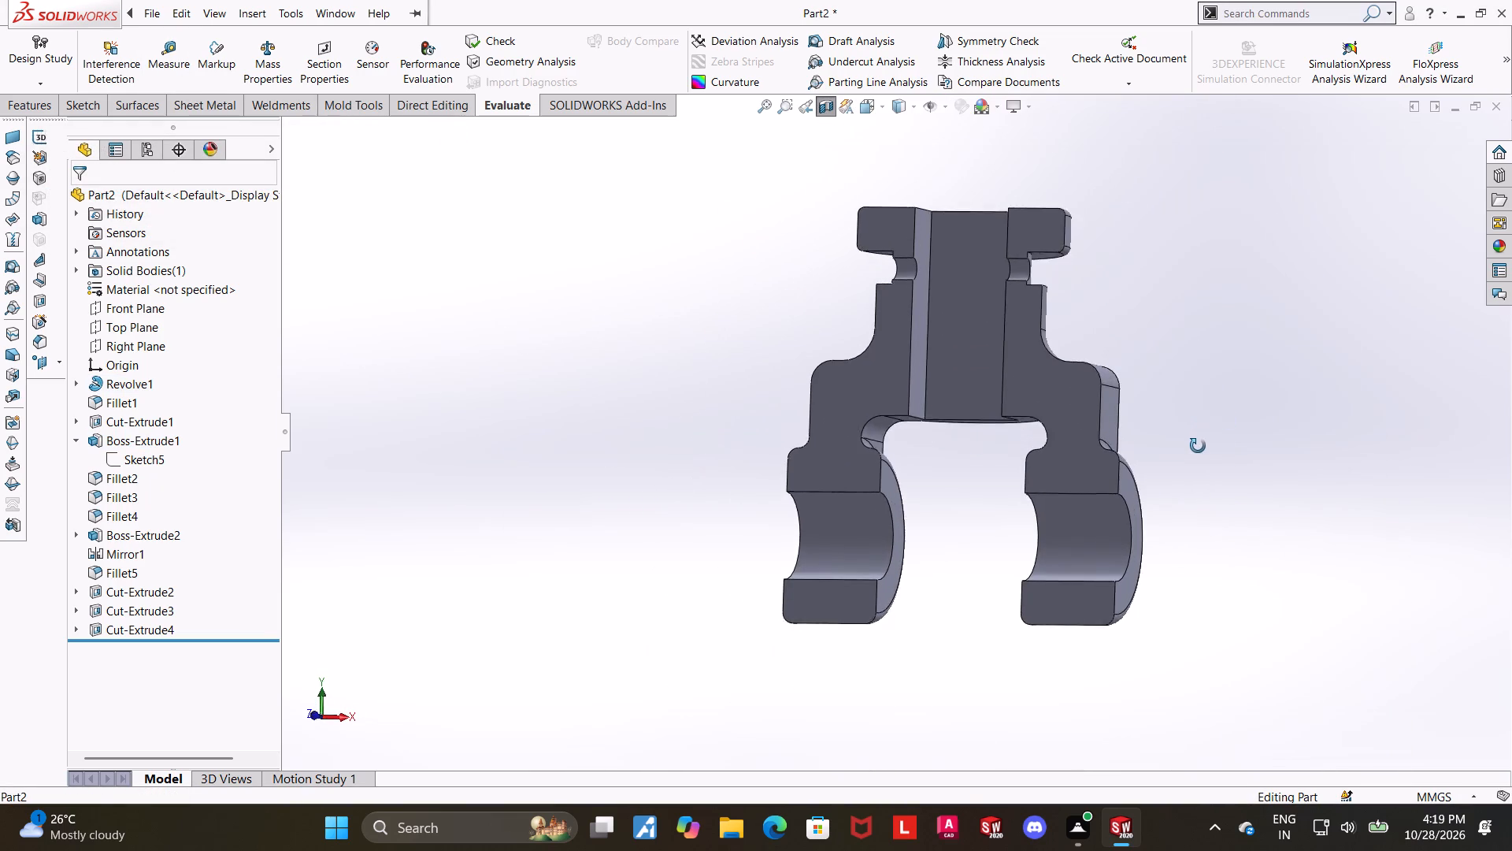
{"action": "middle_click_drag", "start_coordinate": [1198, 446], "coordinate": [1203, 523]}
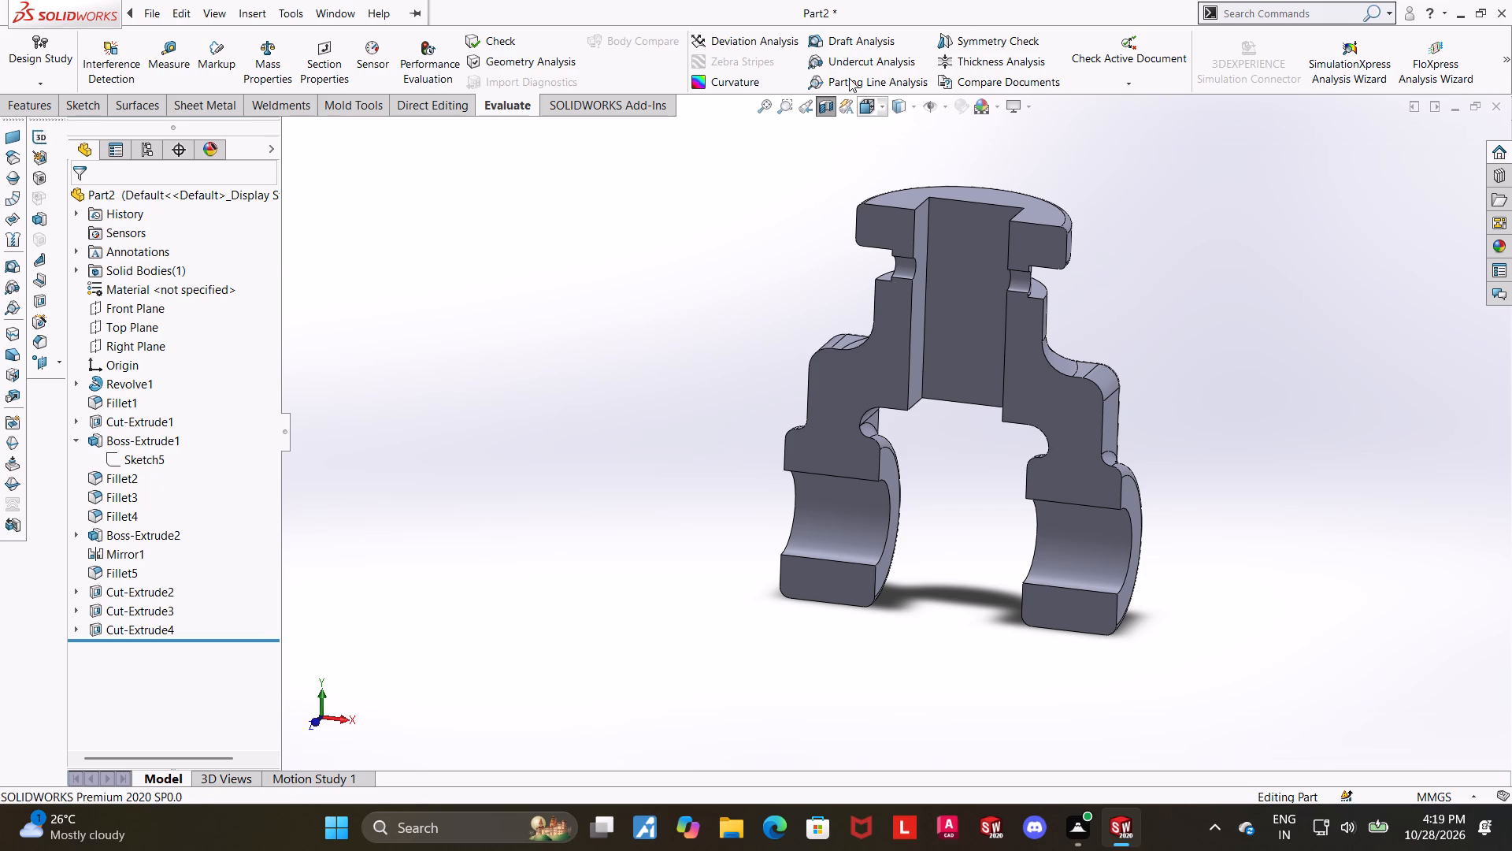
{"action": "left_click", "coordinate": [833, 113]}
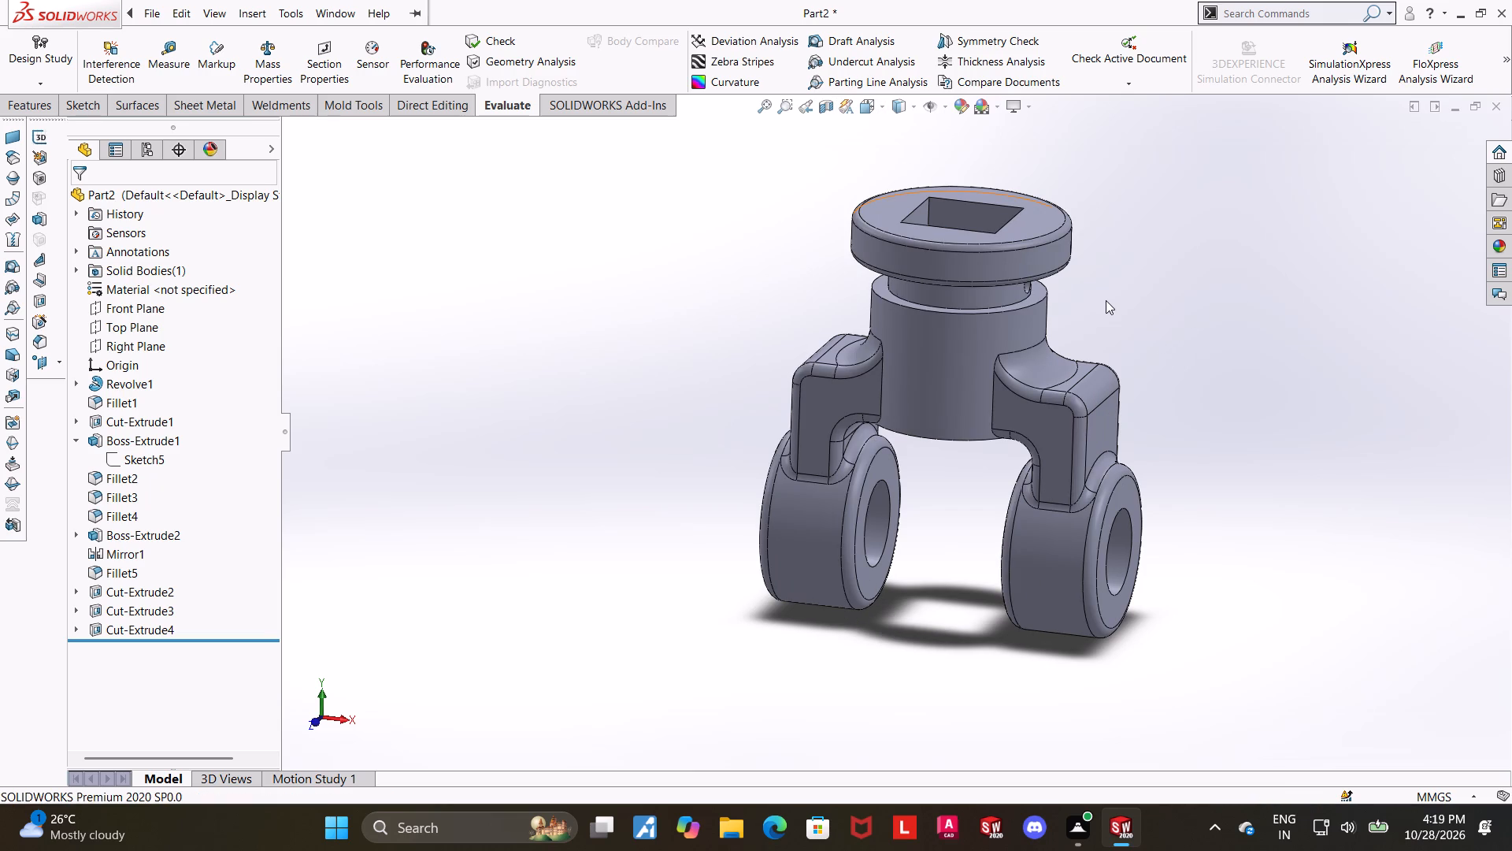
Examine the whole finished part in the isometric view and from the opposite isometric corner.
{"action": "key", "text": "ctrl+7"}
{"action": "left_click", "coordinate": [1181, 337]}
{"action": "scroll", "coordinate": [1028, 356], "scroll_direction": "down", "scroll_amount": 1}
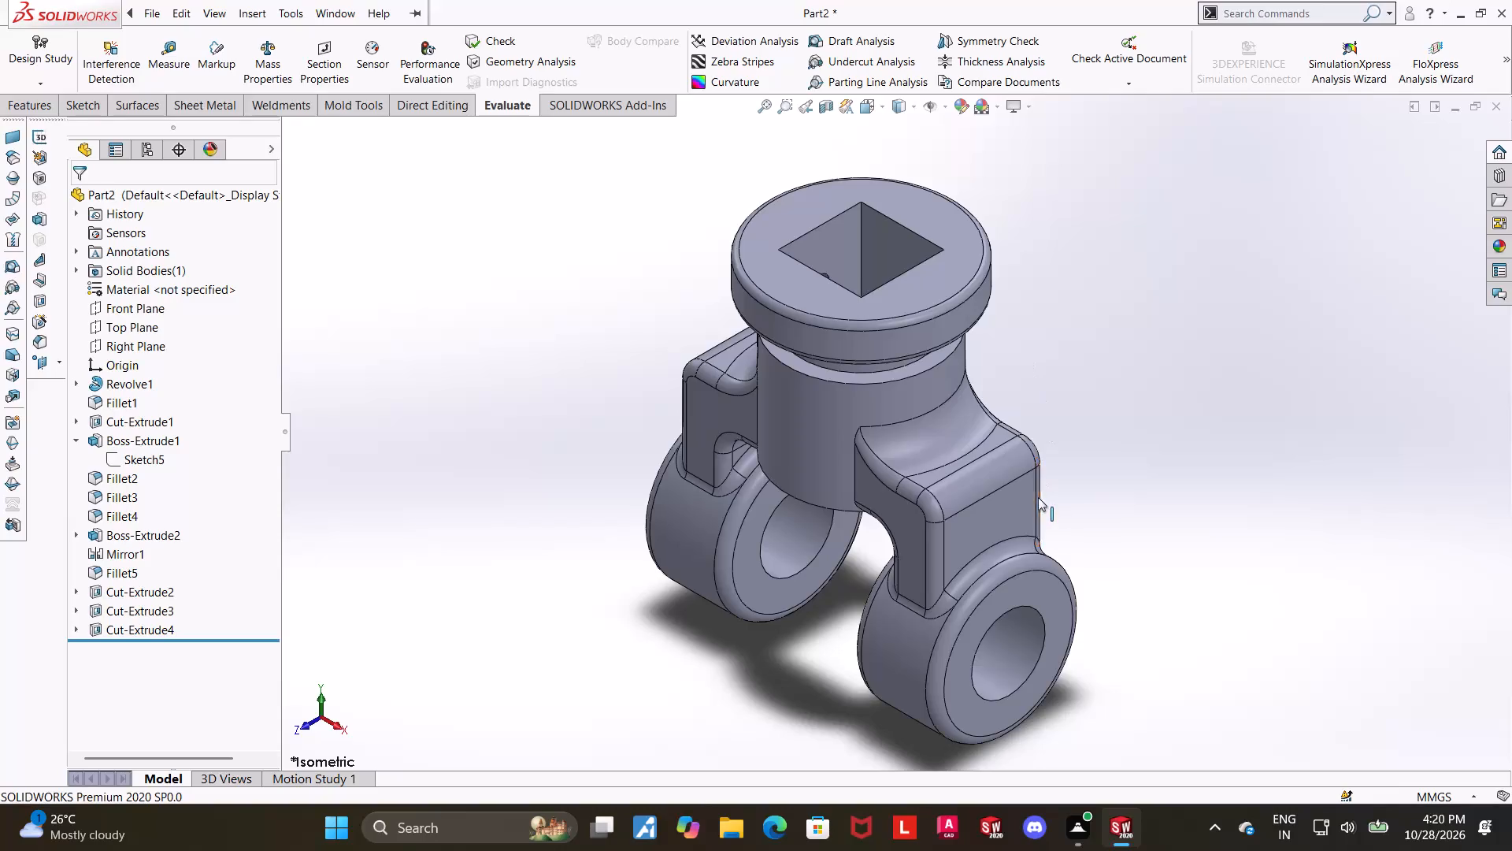
{"action": "scroll", "coordinate": [1038, 497], "scroll_direction": "up", "scroll_amount": 2}
{"action": "scroll", "coordinate": [886, 514], "scroll_direction": "down", "scroll_amount": 2}
{"action": "left_click", "coordinate": [1140, 466]}
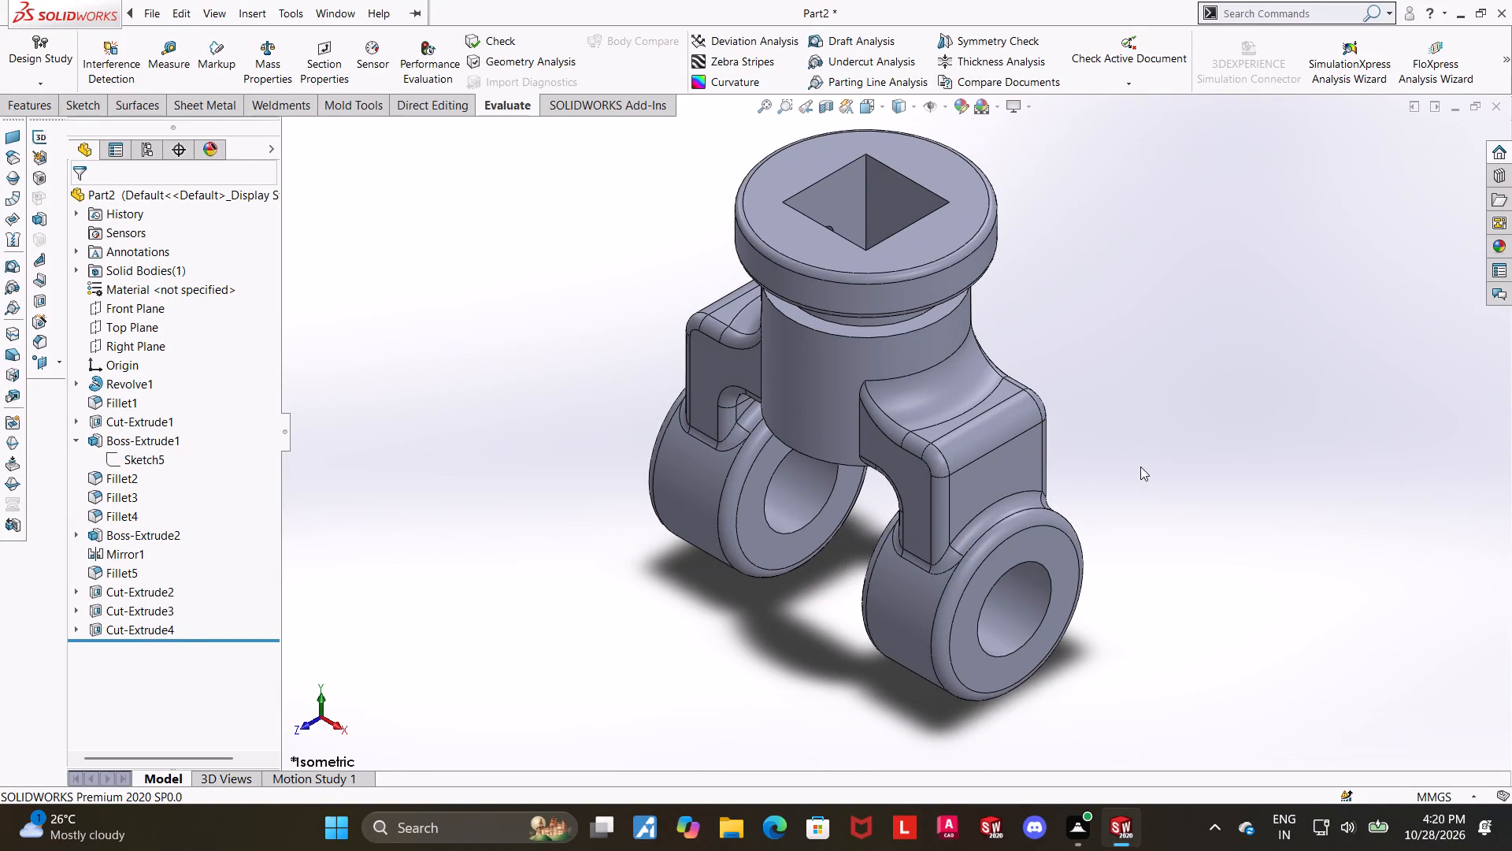
{"action": "middle_click_drag", "start_coordinate": [1116, 463], "coordinate": [1250, 409]}
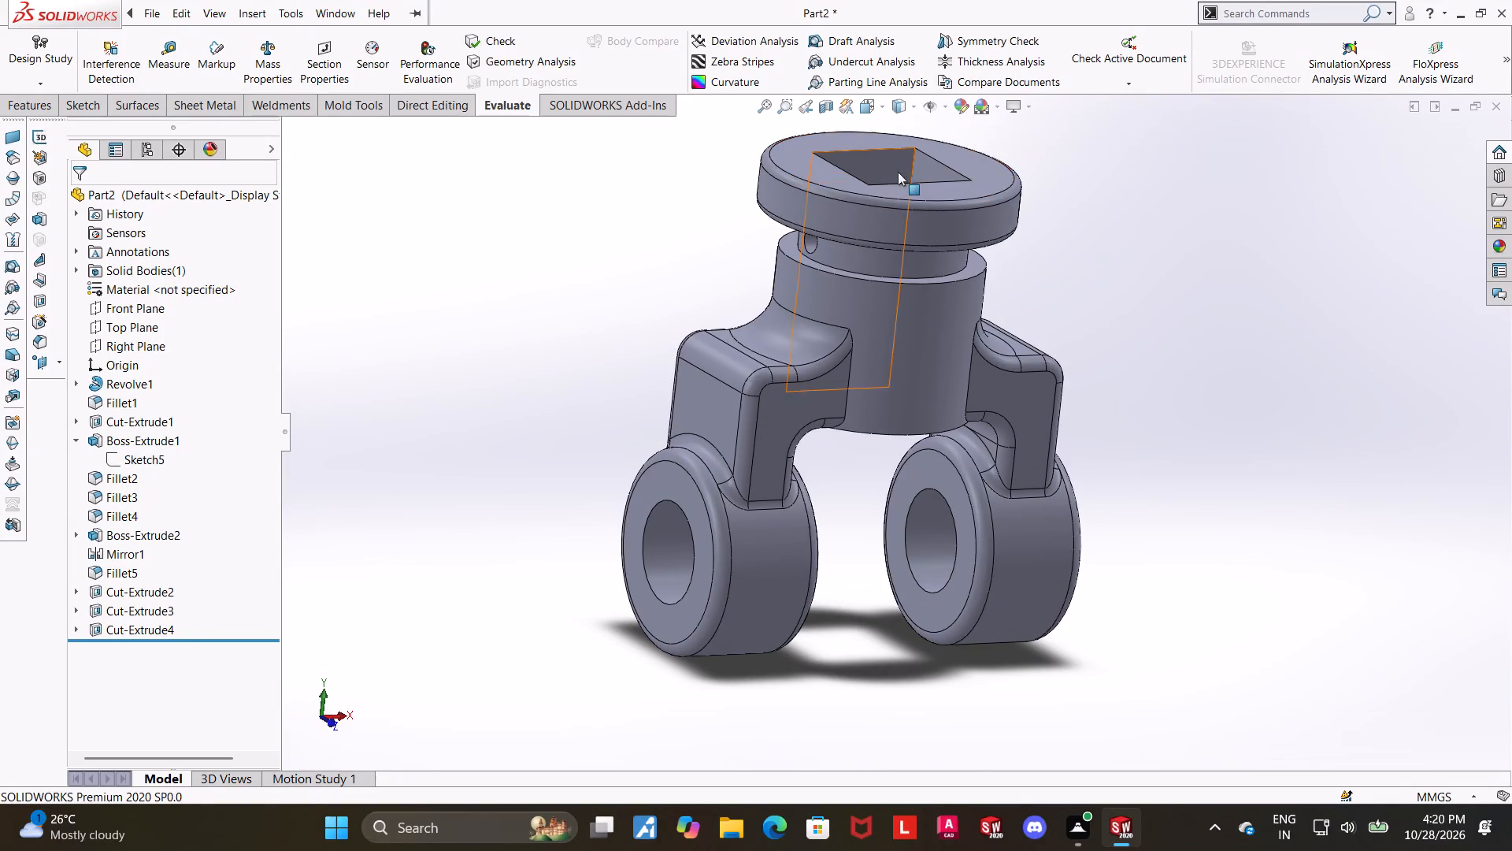
{"action": "left_click", "coordinate": [870, 111]}
{"action": "left_click", "coordinate": [694, 407]}
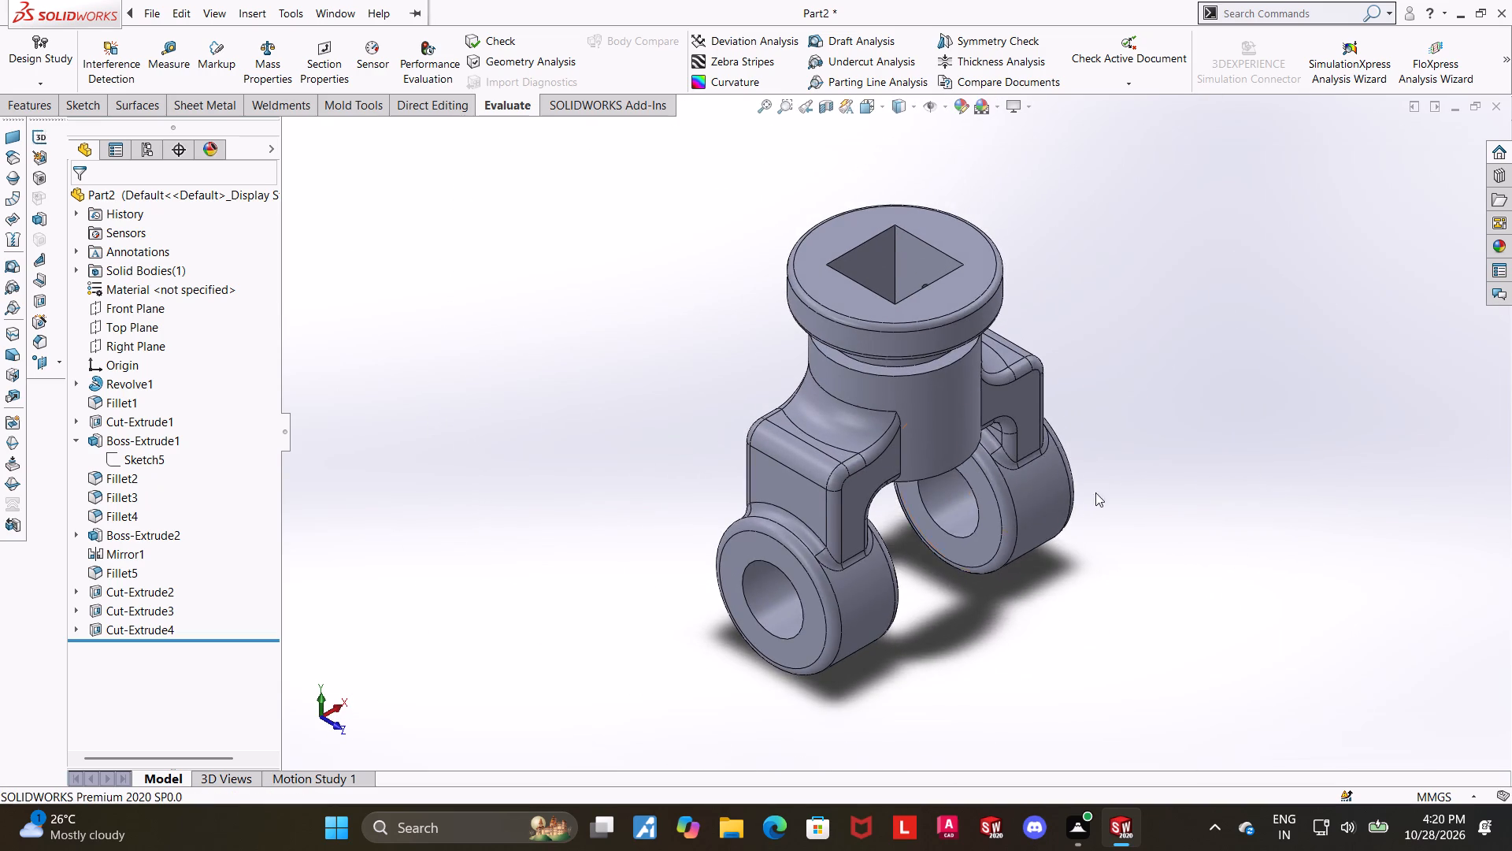
{"action": "scroll", "coordinate": [949, 478], "scroll_direction": "down", "scroll_amount": 1}
{"action": "left_click", "coordinate": [1250, 469]}
{"action": "scroll", "coordinate": [1158, 365], "scroll_direction": "down", "scroll_amount": 1}
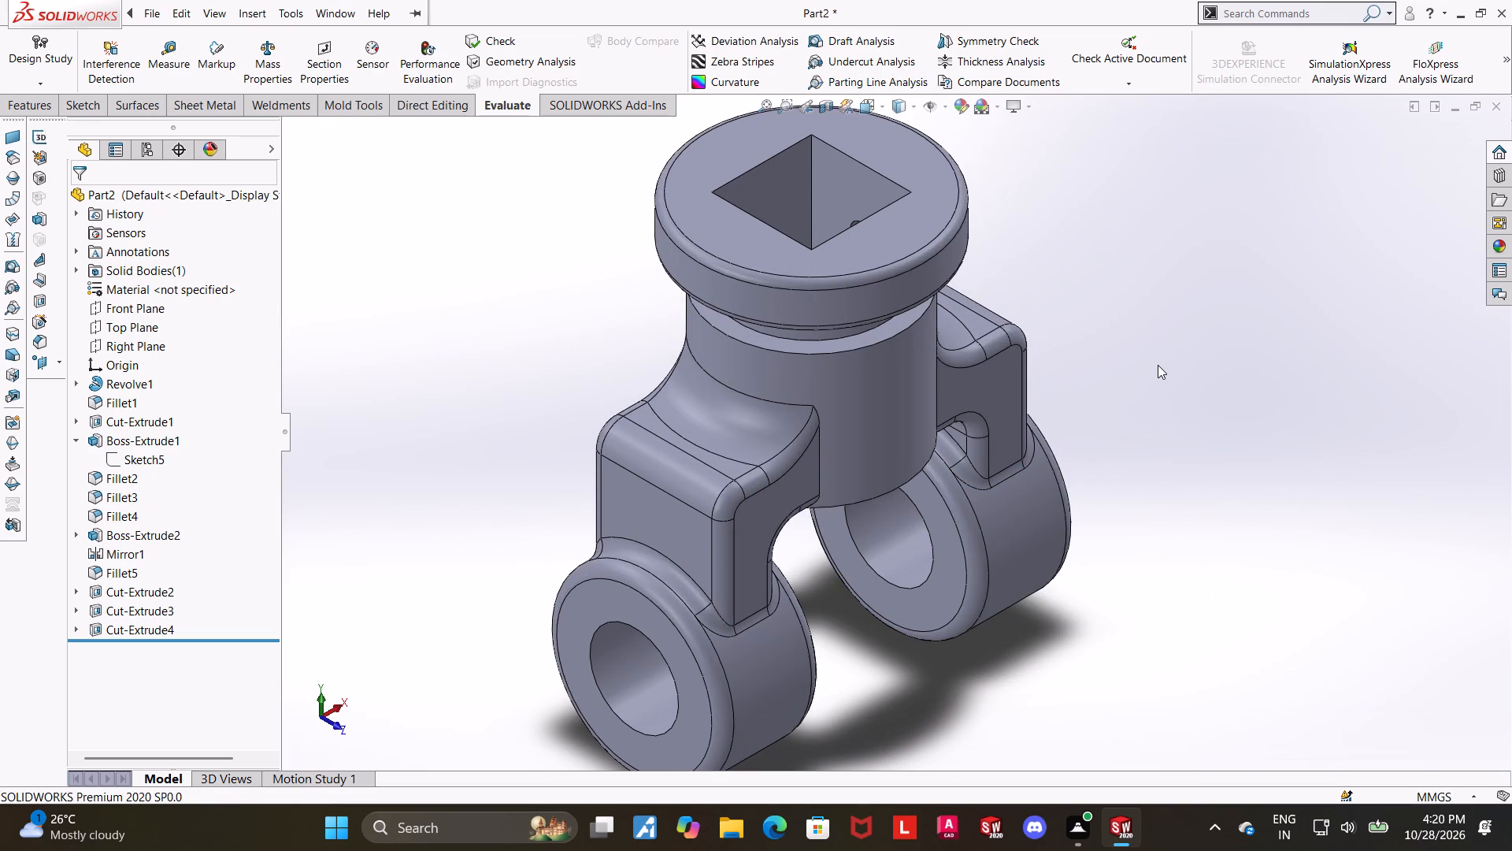
{"action": "scroll", "coordinate": [1142, 399], "scroll_direction": "up", "scroll_amount": 2}
{"action": "scroll", "coordinate": [896, 516], "scroll_direction": "down", "scroll_amount": 1}
{"action": "middle_click", "coordinate": [1147, 388]}
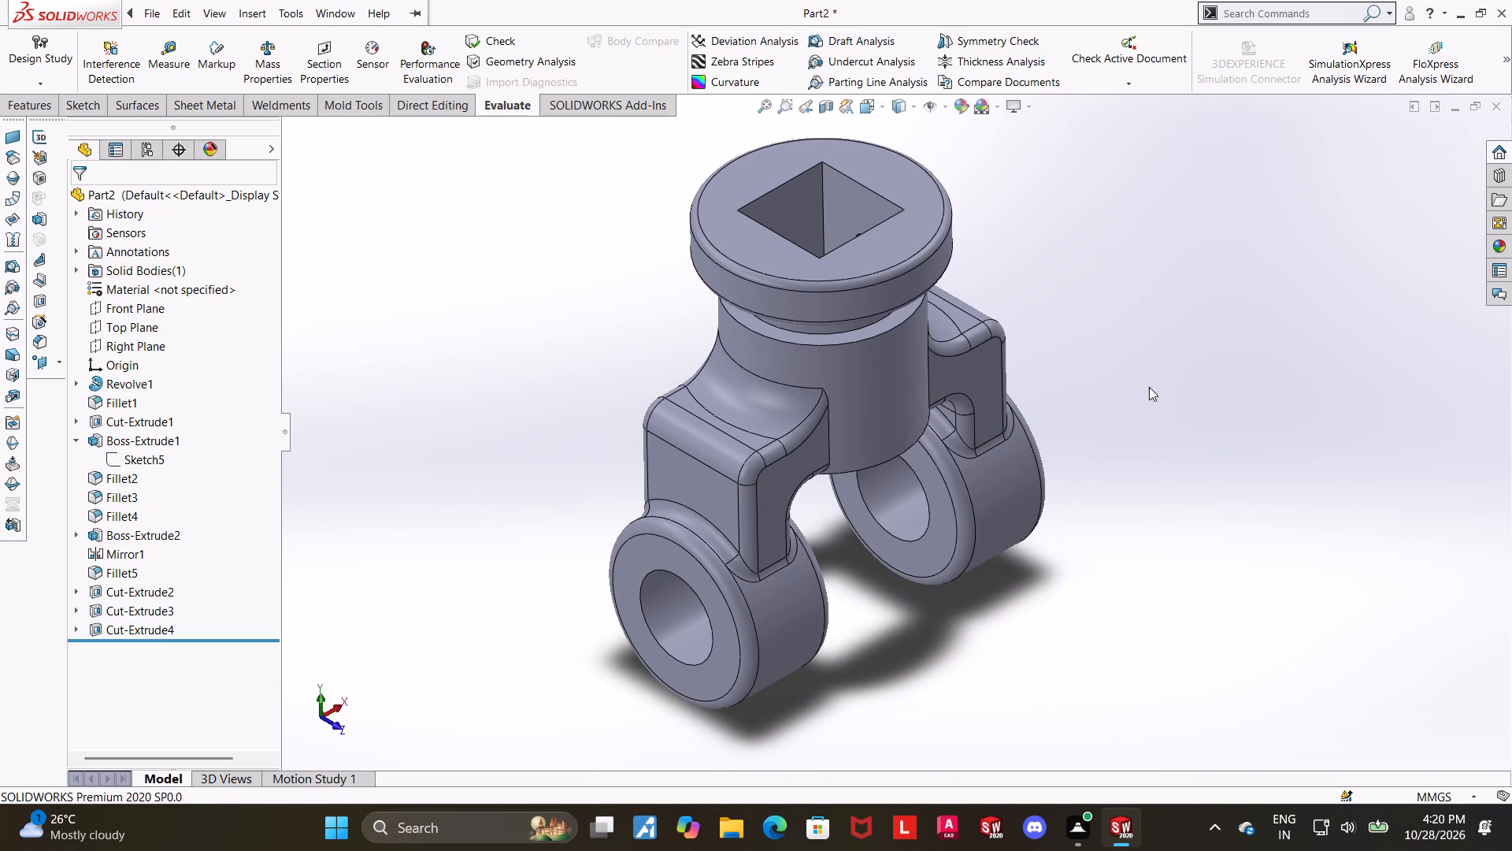
{"action": "left_click", "coordinate": [872, 106]}
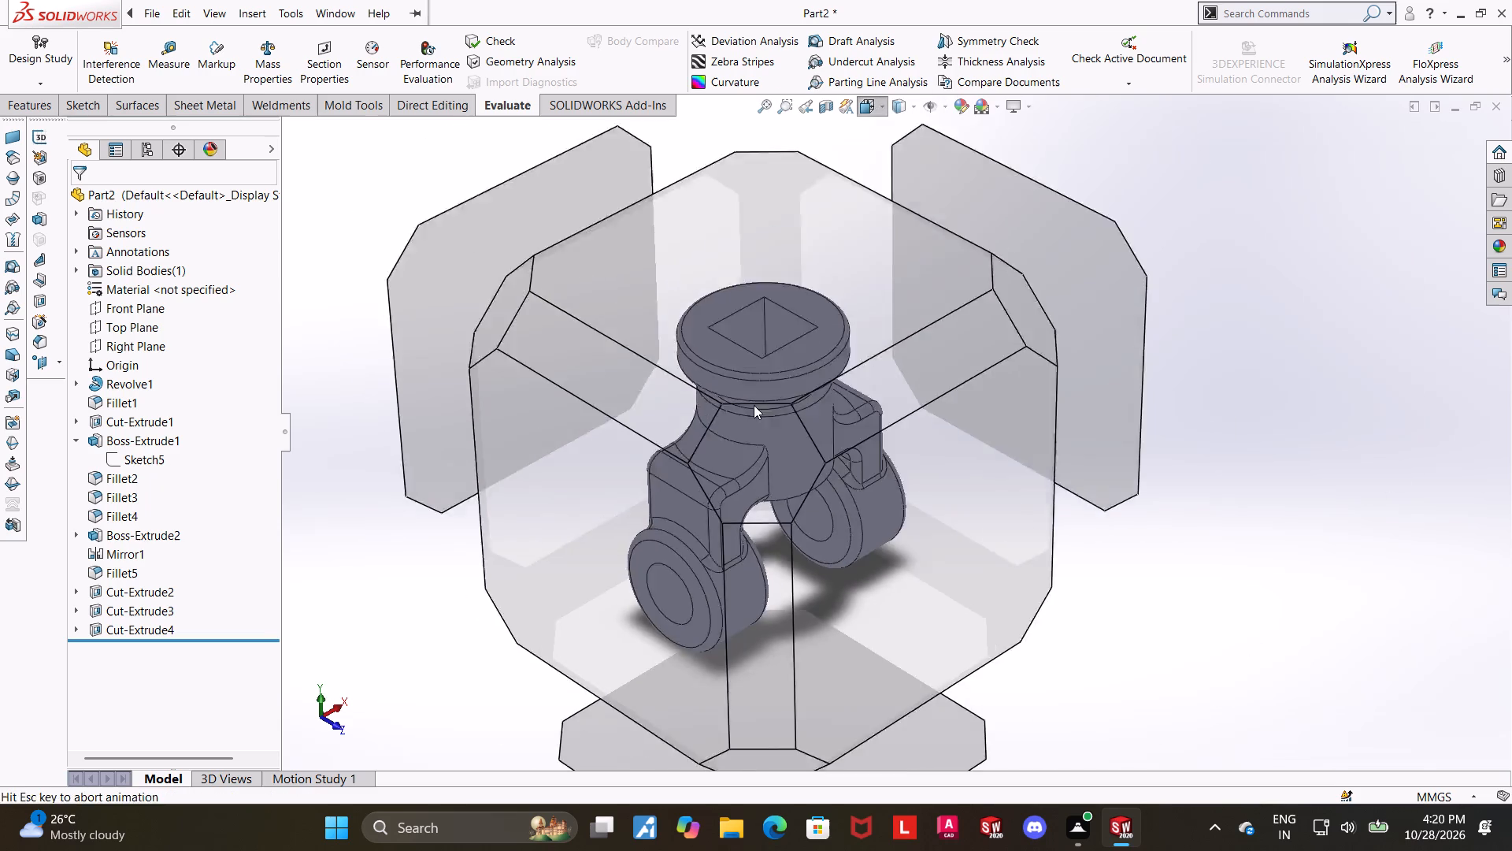
{"action": "left_click", "coordinate": [690, 504]}
{"action": "left_click", "coordinate": [1140, 423]}
{"action": "scroll", "coordinate": [1009, 315], "scroll_direction": "down", "scroll_amount": 1}
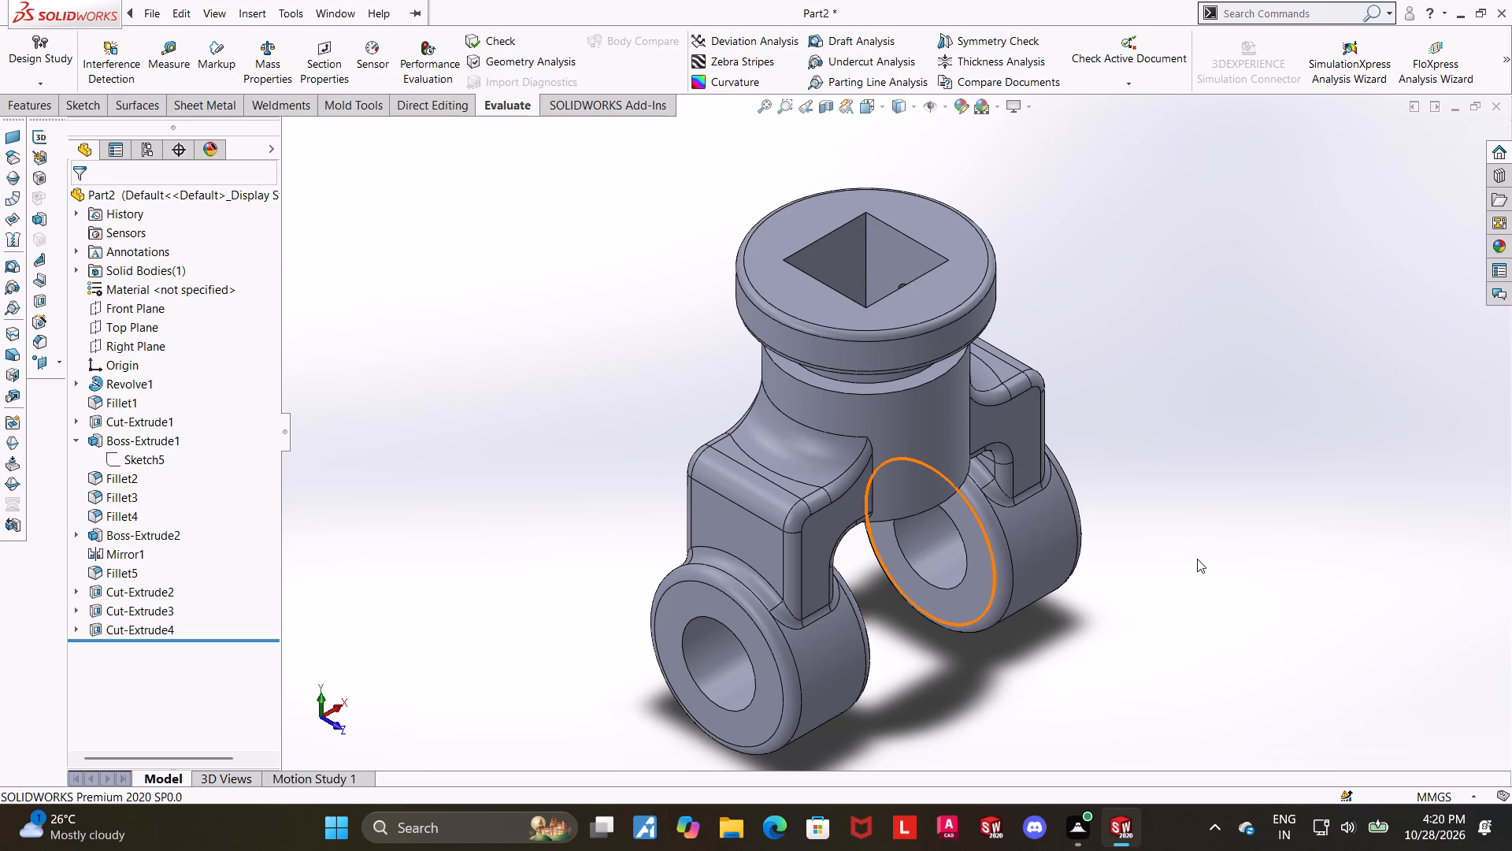
{"action": "scroll", "coordinate": [1038, 601], "scroll_direction": "up", "scroll_amount": 2}
{"action": "scroll", "coordinate": [902, 604], "scroll_direction": "down", "scroll_amount": 1}
{"action": "left_click", "coordinate": [1054, 667]}
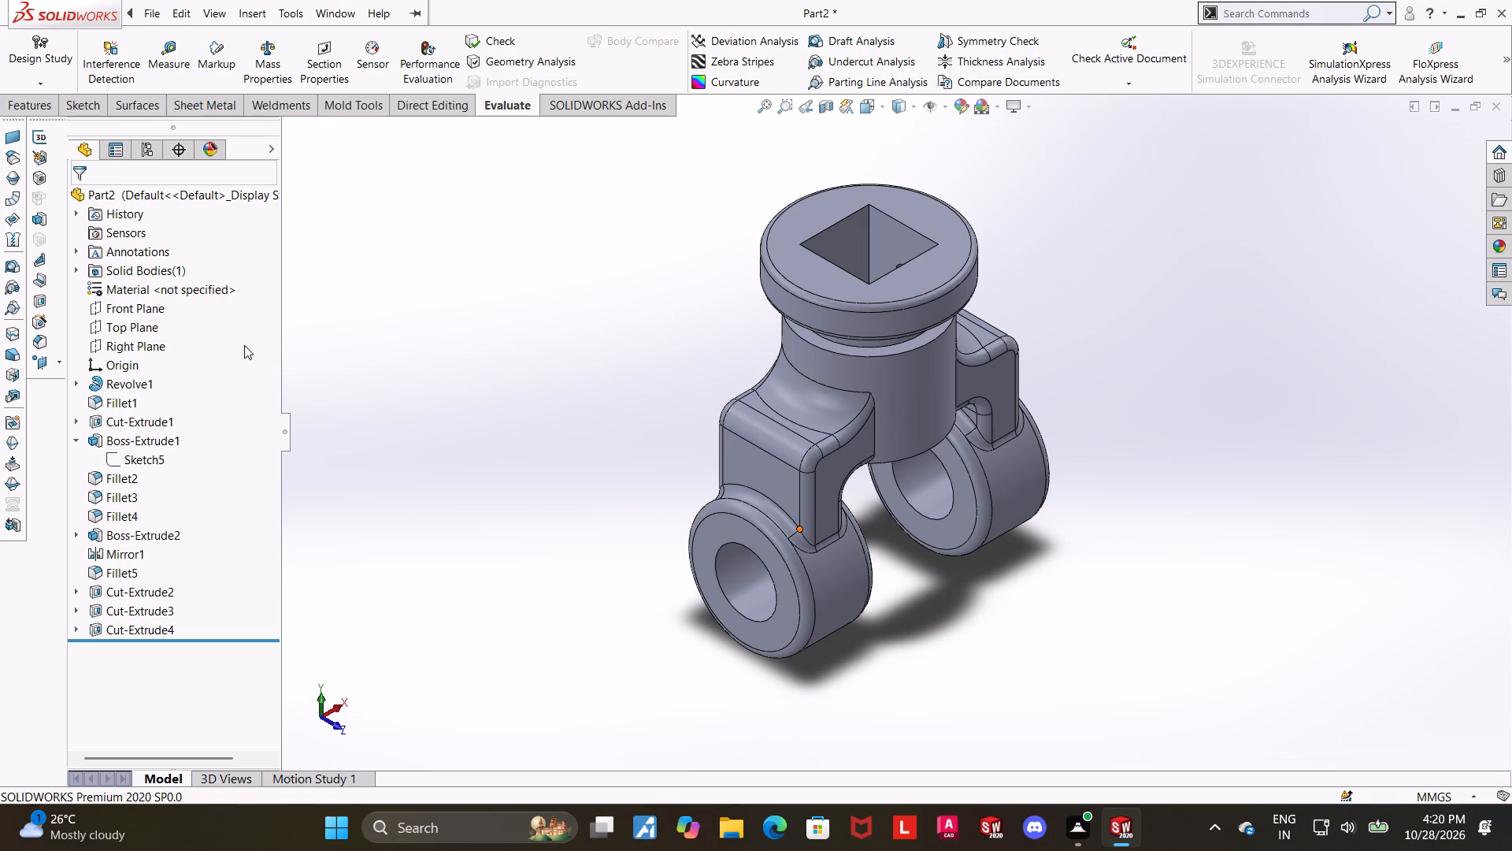
Apply a dark grey colour appearance to the whole part.
{"action": "right_click", "coordinate": [180, 189]}
{"action": "left_click", "coordinate": [210, 166]}
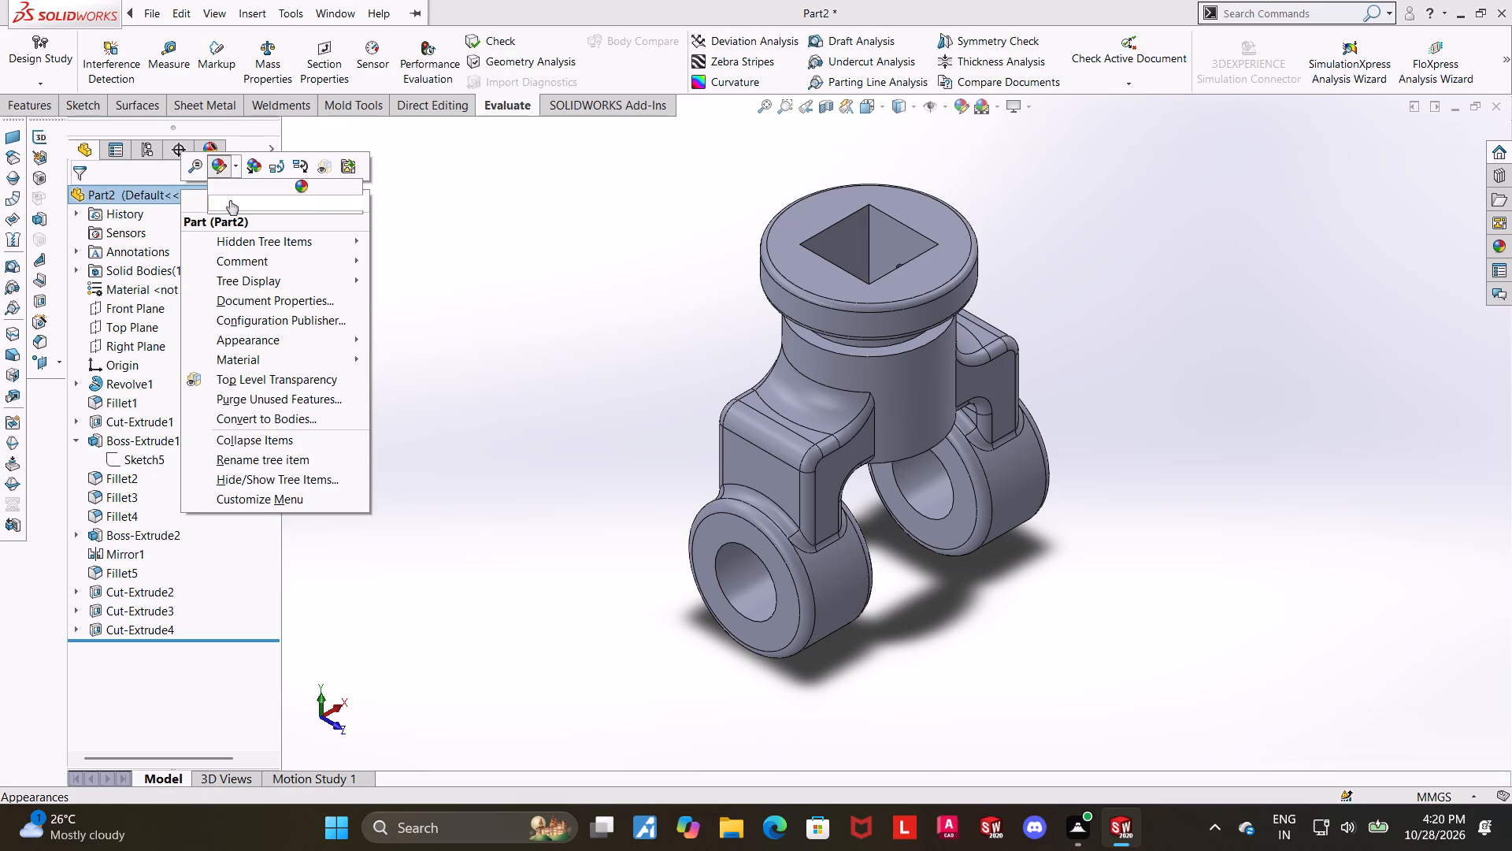
{"action": "left_click", "coordinate": [230, 200]}
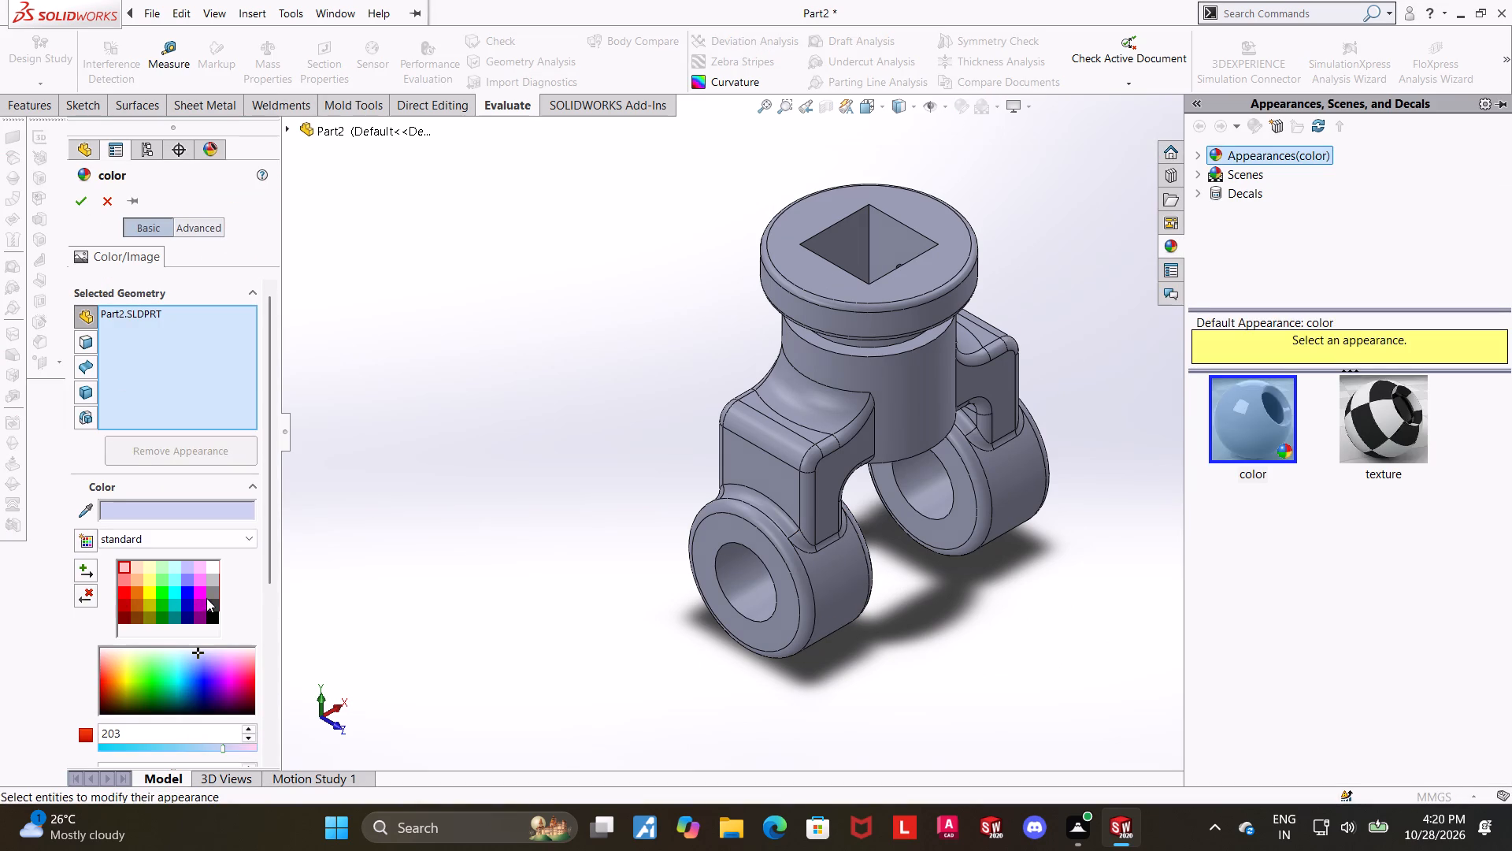
{"action": "left_click", "coordinate": [211, 598]}
{"action": "left_click", "coordinate": [88, 200]}
{"action": "left_click", "coordinate": [371, 425]}
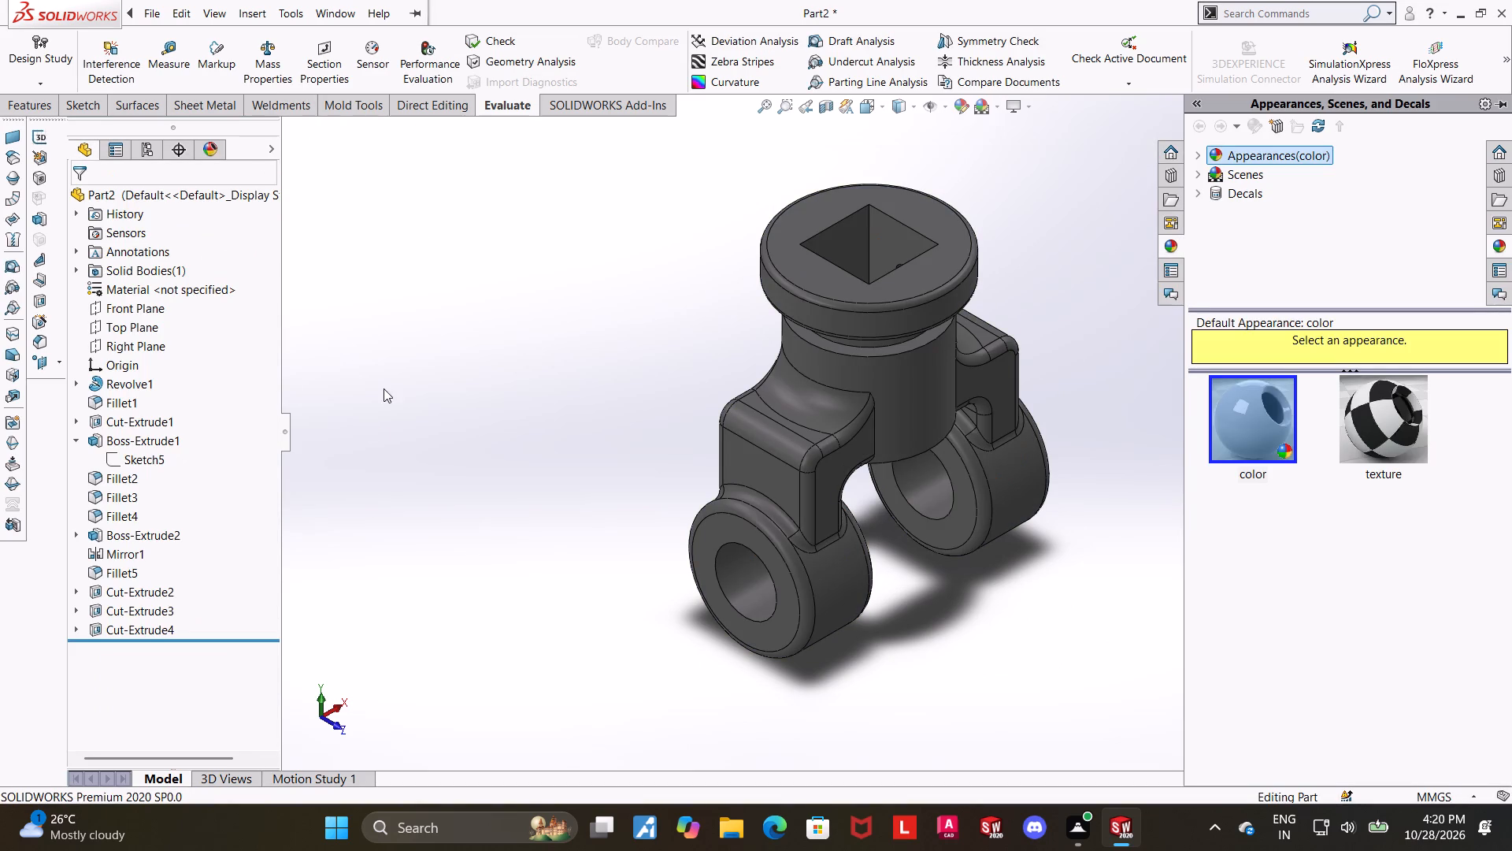
Apply a yellow colour appearance to both boss bore faces and the Cut-Extrude1 and Cut-Extrude3 features.
{"action": "left_click", "coordinate": [750, 587]}
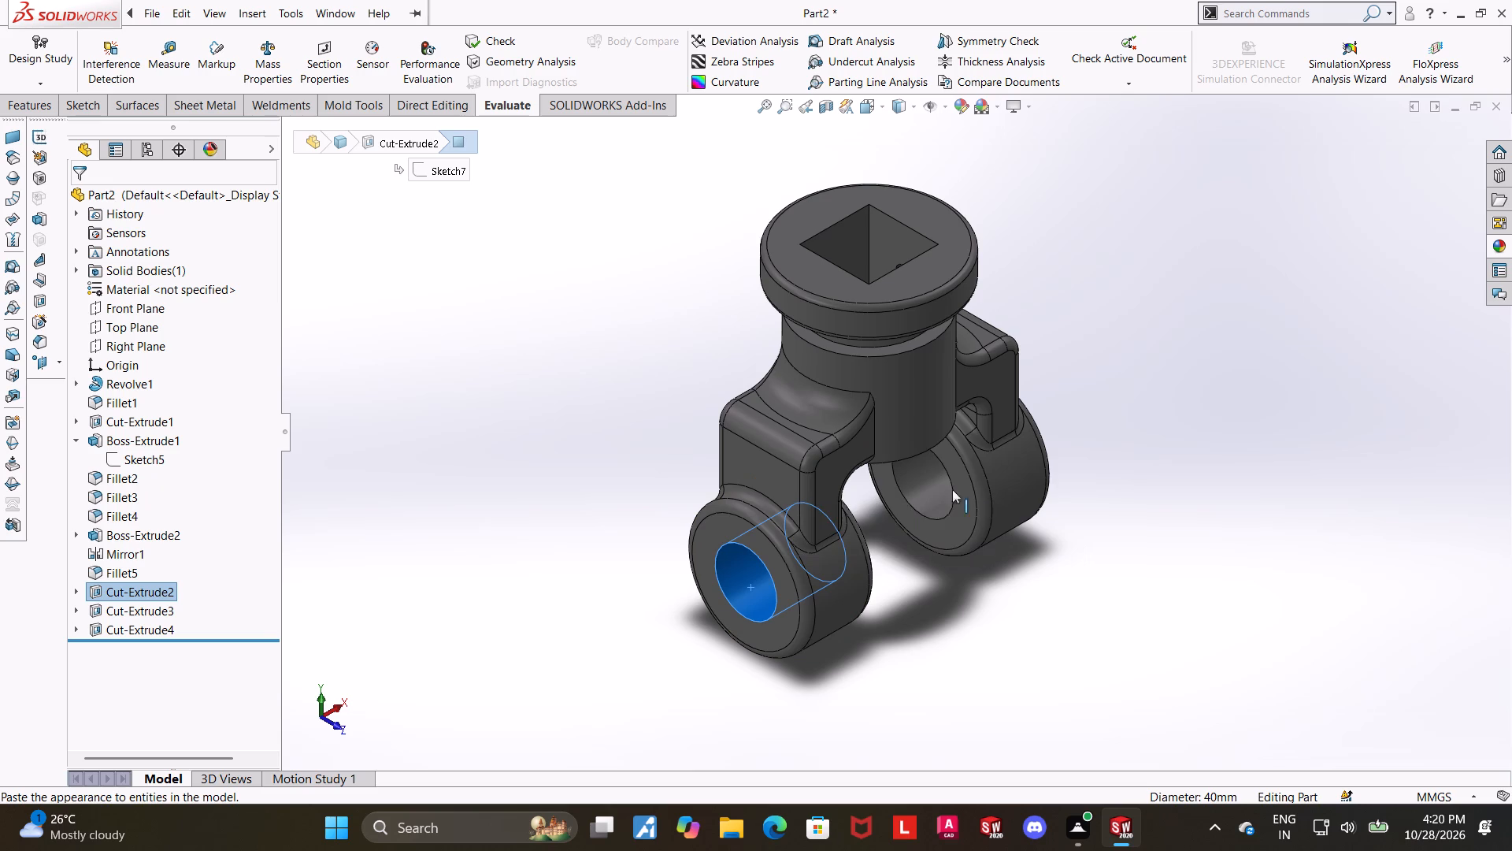
{"action": "left_click", "coordinate": [939, 482], "text": "ctrl"}
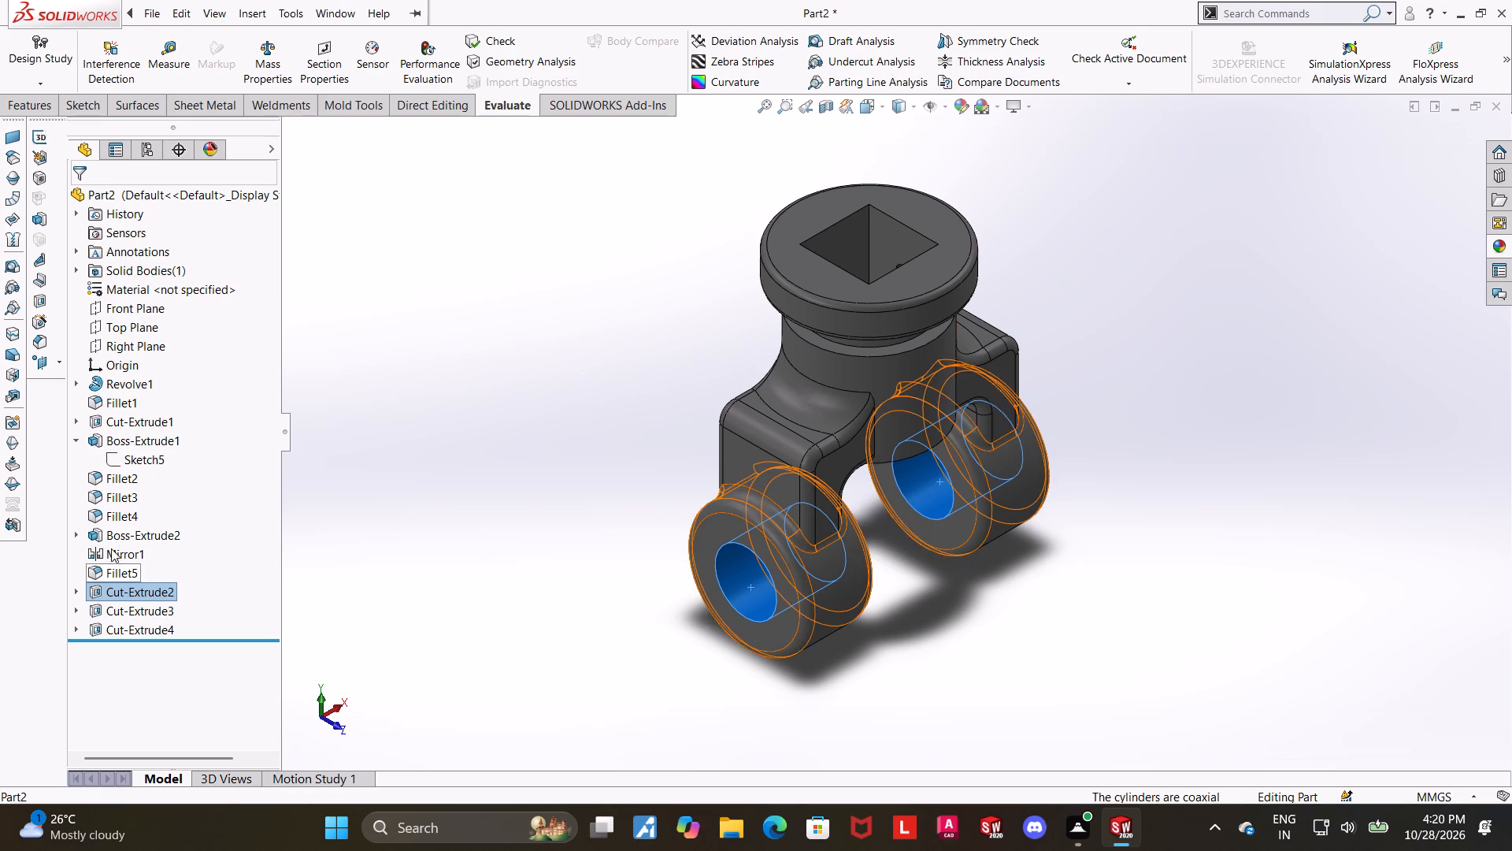
{"action": "left_click", "coordinate": [118, 418], "text": "ctrl"}
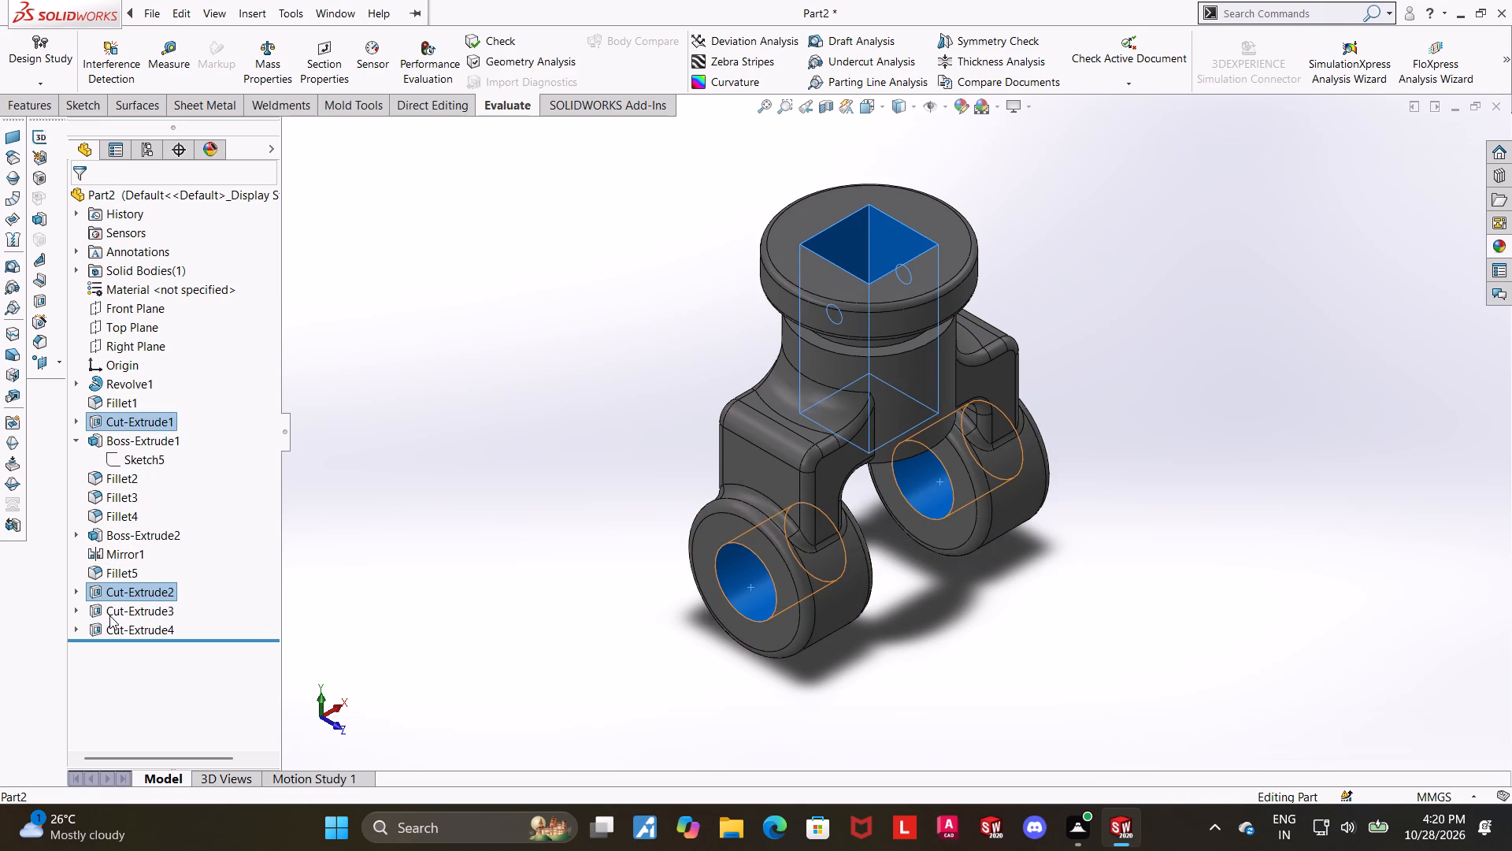
{"action": "left_click", "coordinate": [113, 616], "text": "ctrl"}
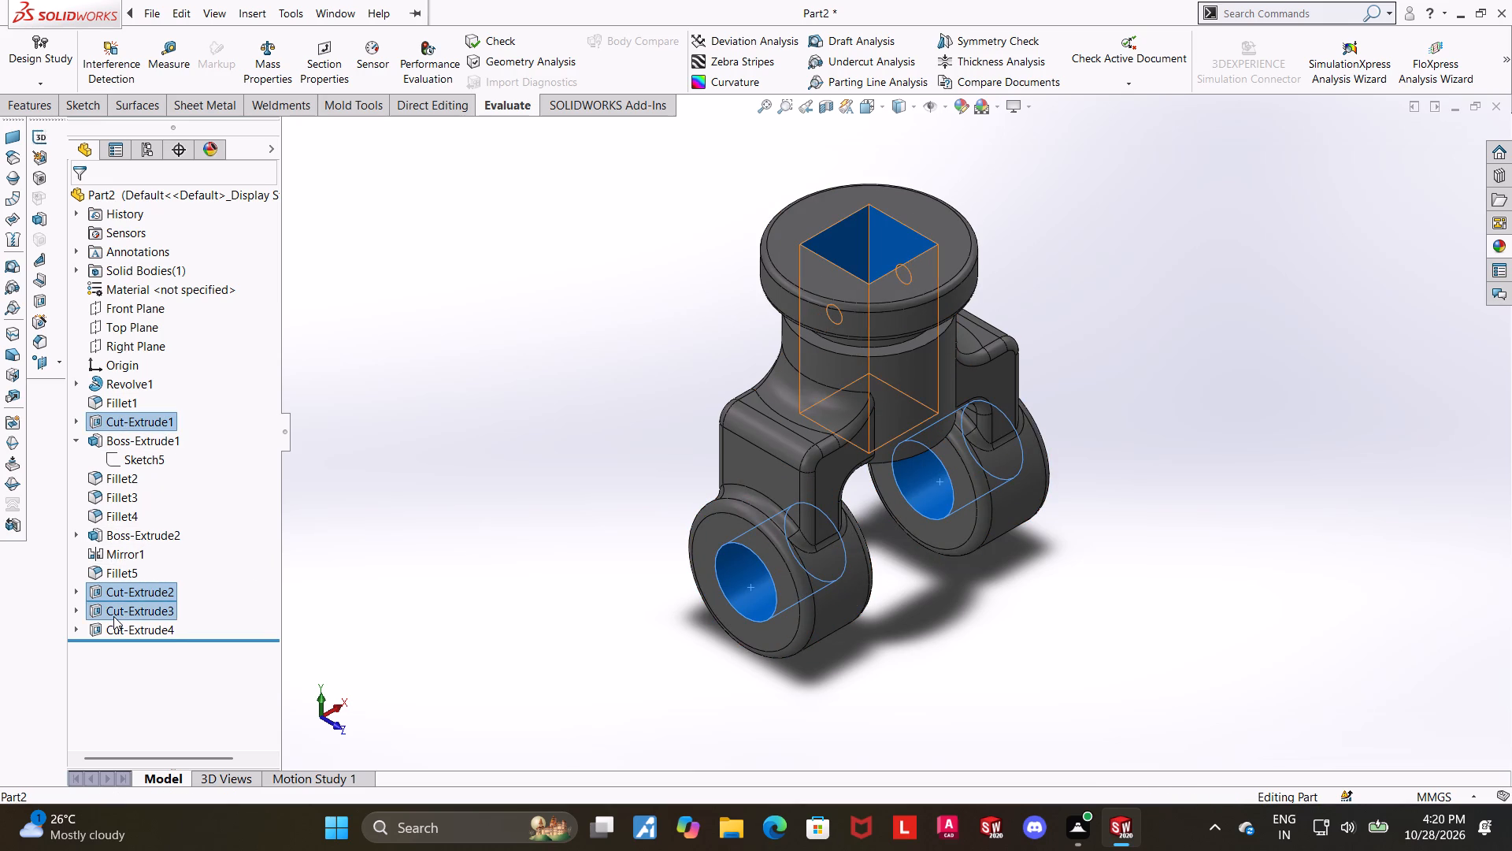
{"action": "right_click", "coordinate": [113, 616]}
{"action": "left_click", "coordinate": [198, 370]}
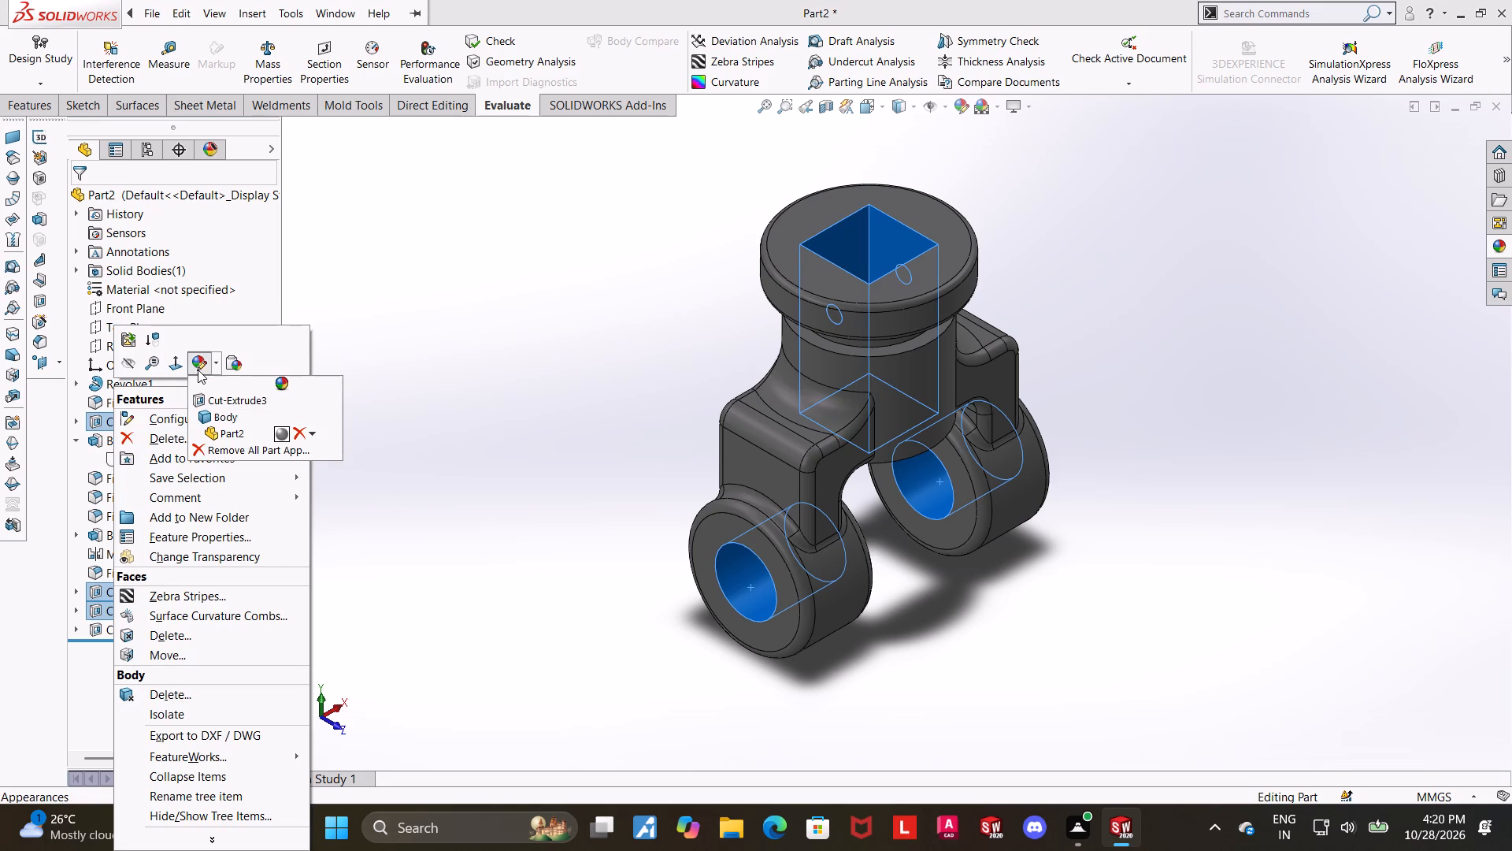
{"action": "left_click", "coordinate": [214, 395]}
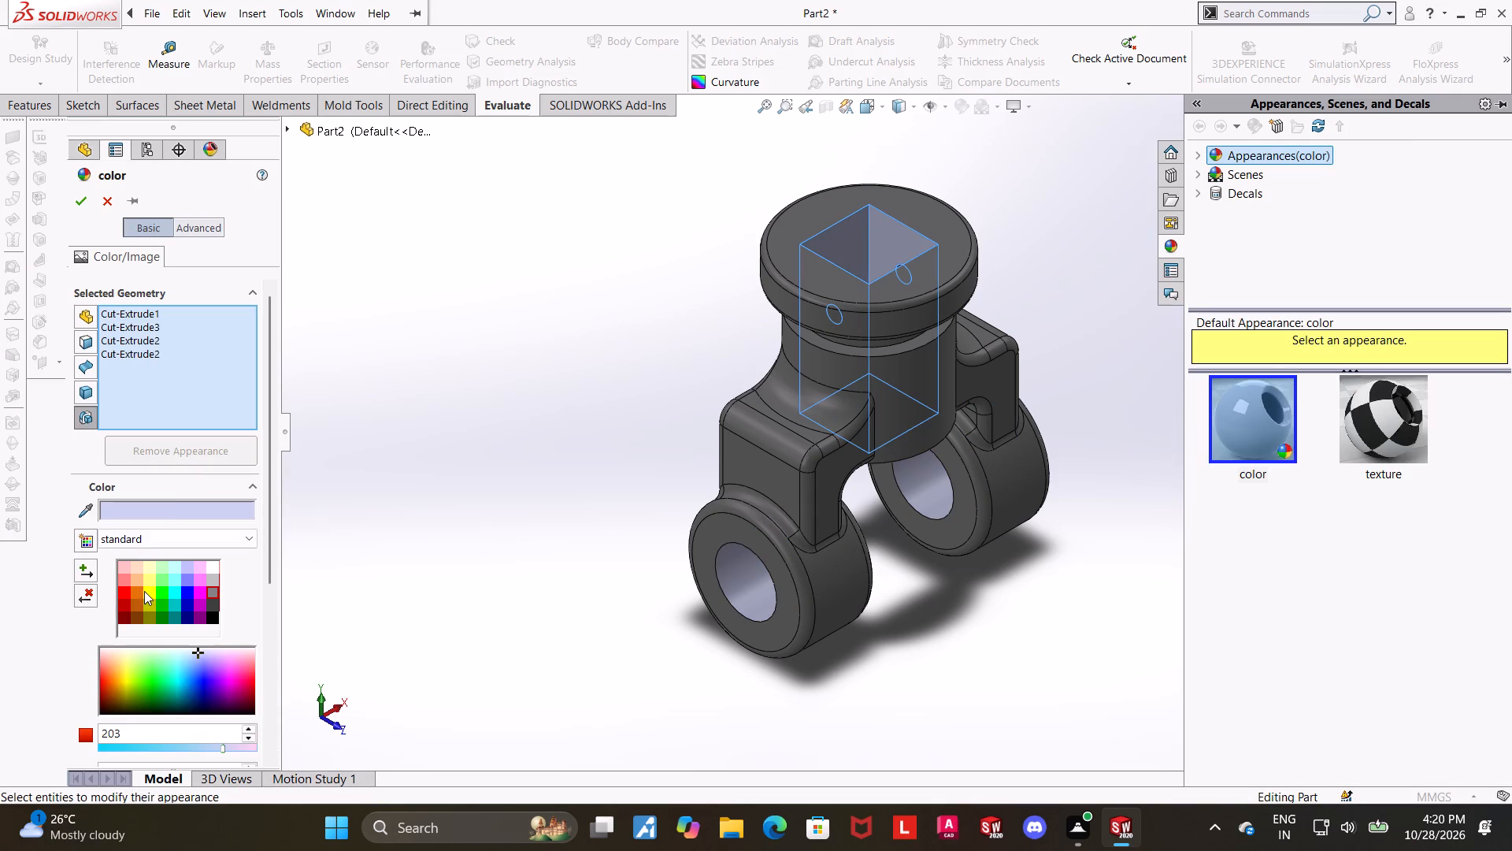
{"action": "left_click", "coordinate": [146, 596]}
{"action": "left_click", "coordinate": [75, 210]}
{"action": "left_click", "coordinate": [551, 402]}
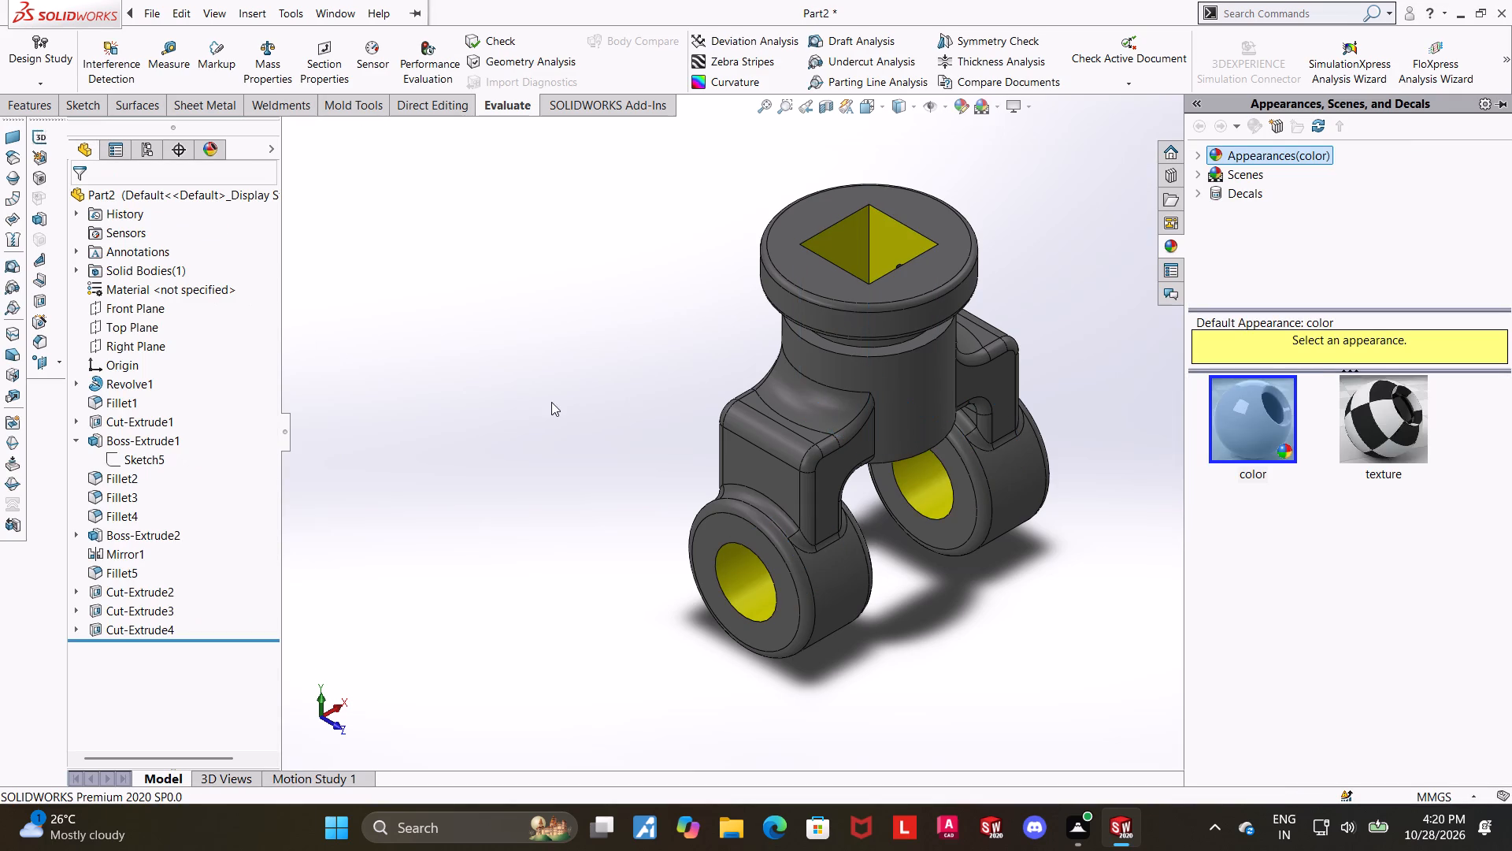
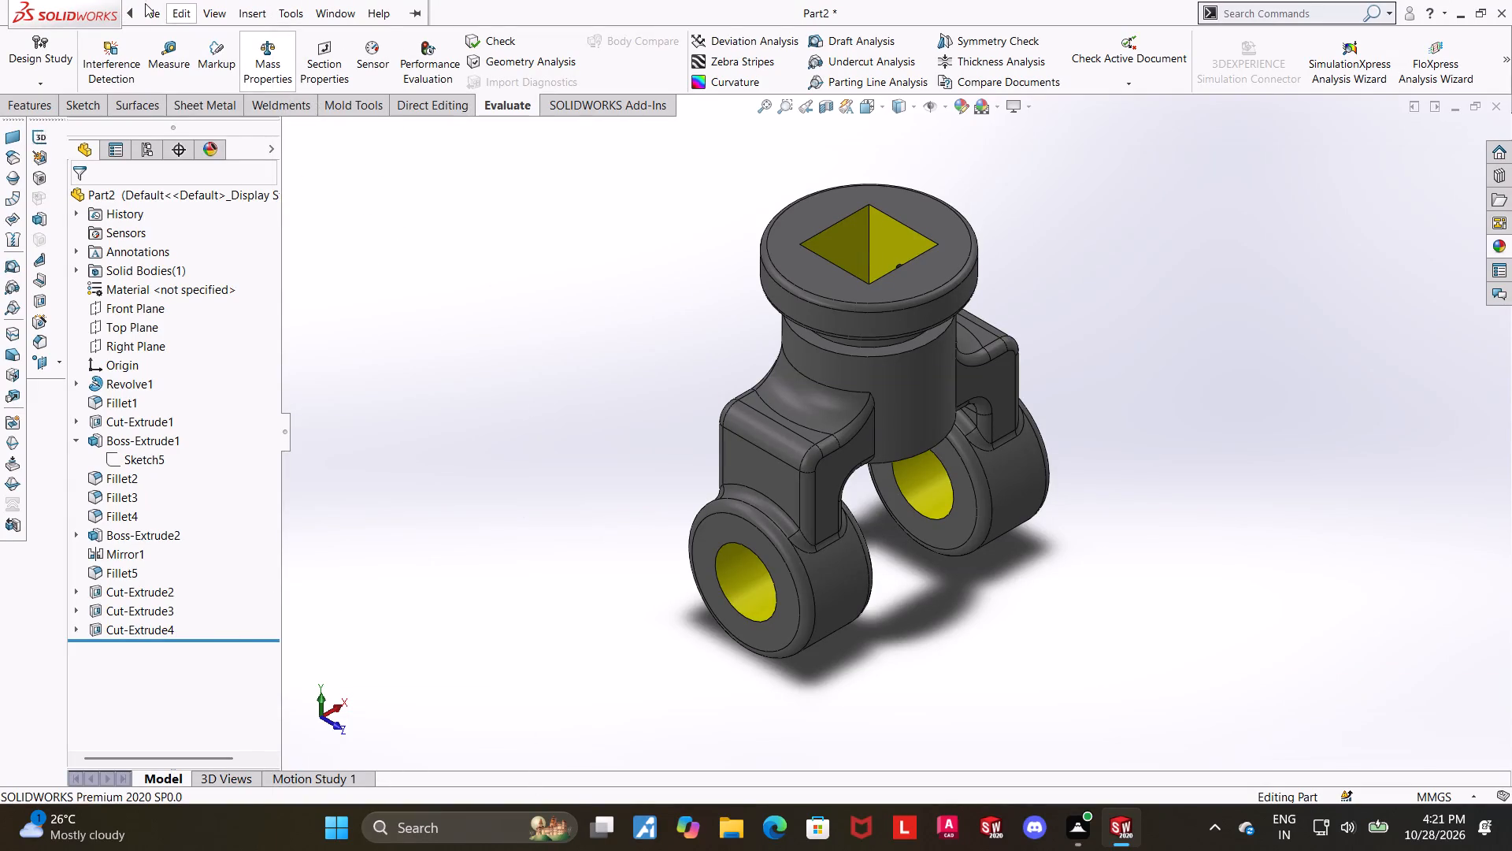
Save the part in the Downloads folder as a SOLIDWORKS part named "bifurcated yoke hub".
{"action": "left_click", "coordinate": [200, 213]}
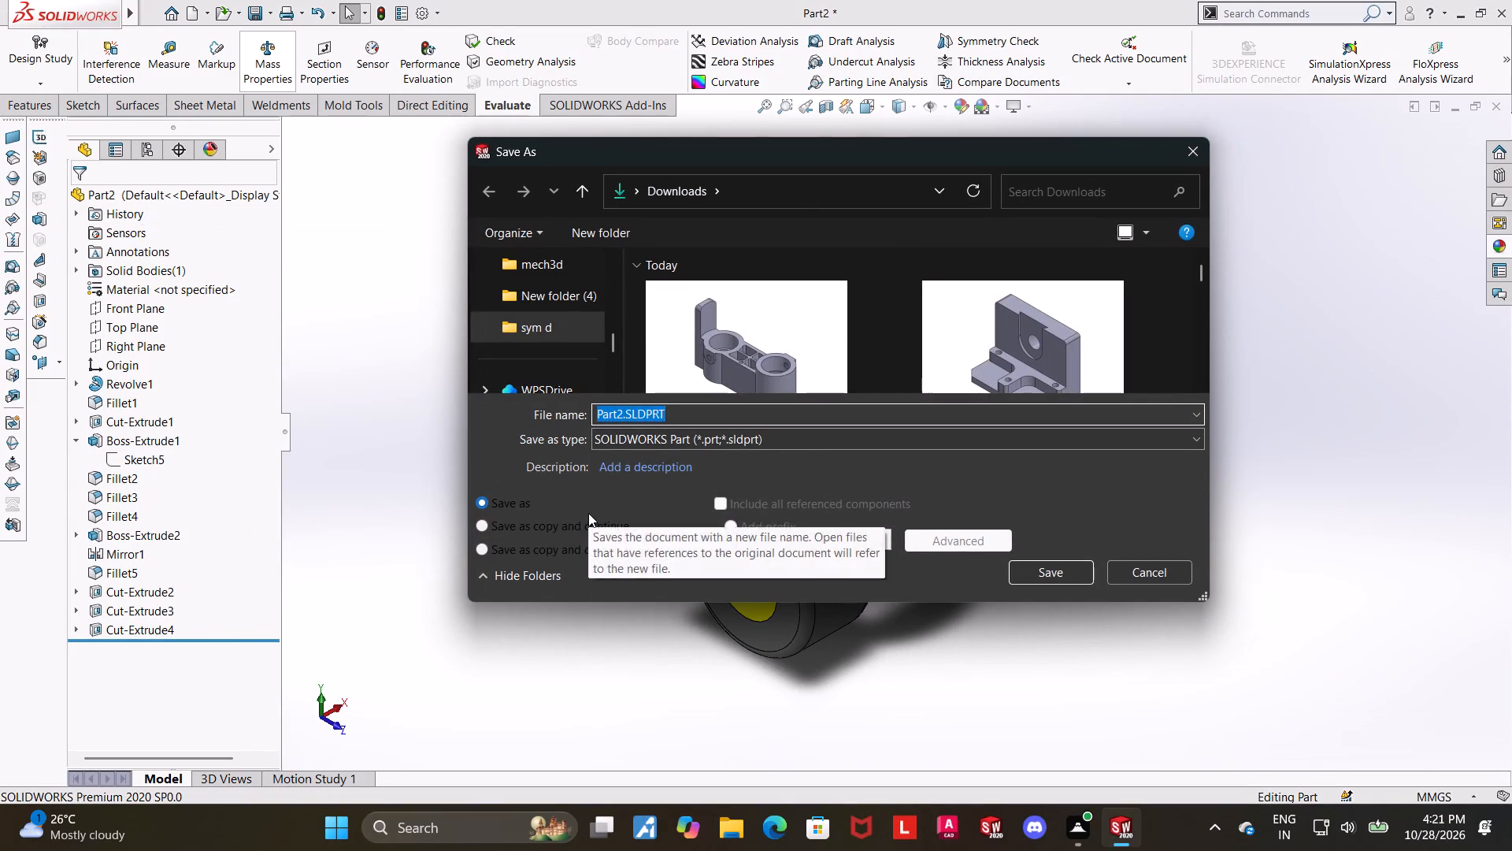
{"action": "type", "text": "bifurca"}
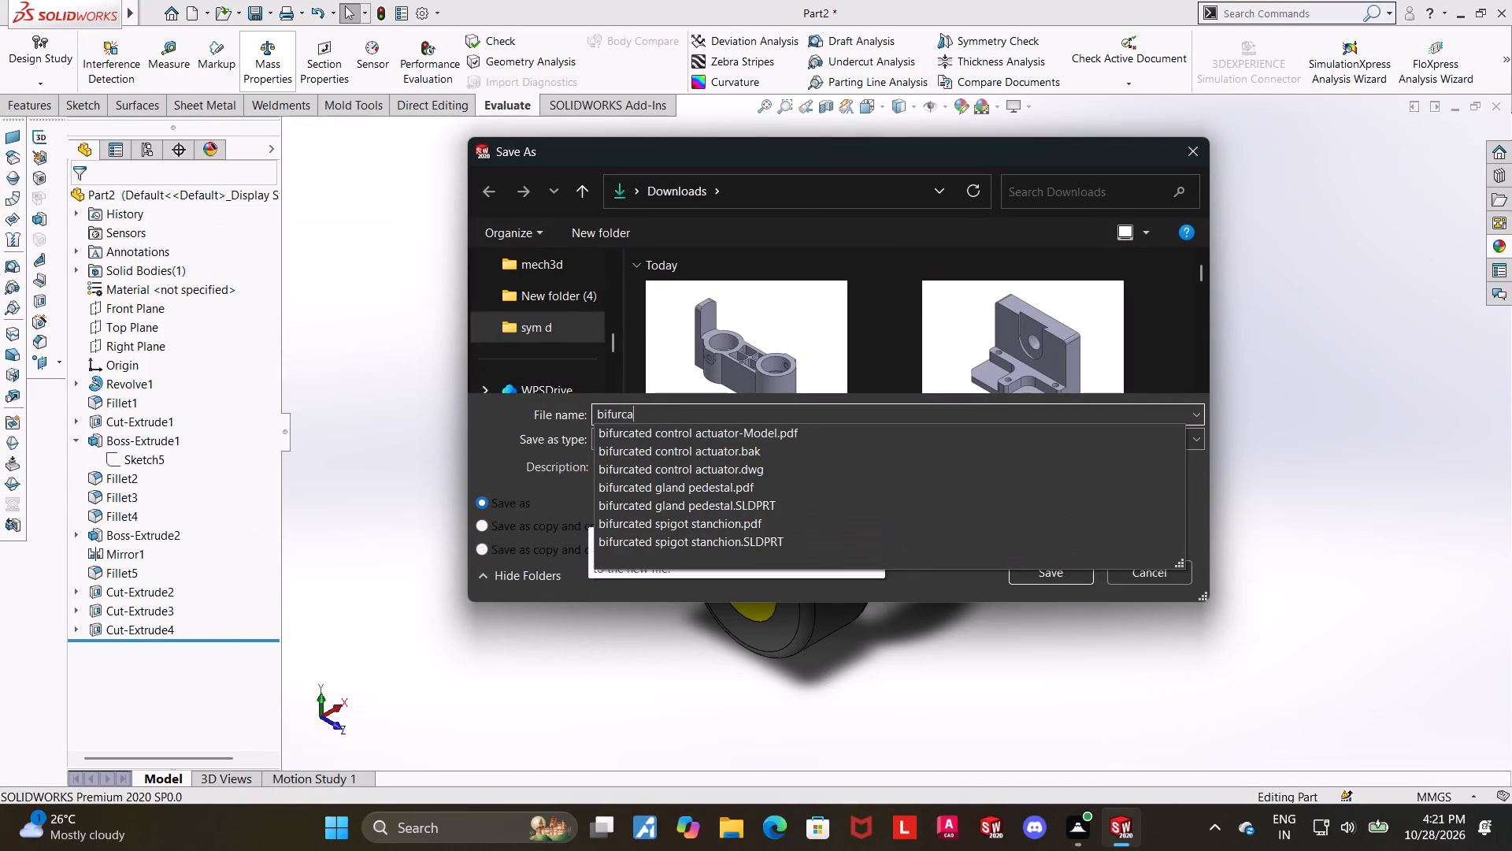
{"action": "type", "text": "ted yoke hub"}
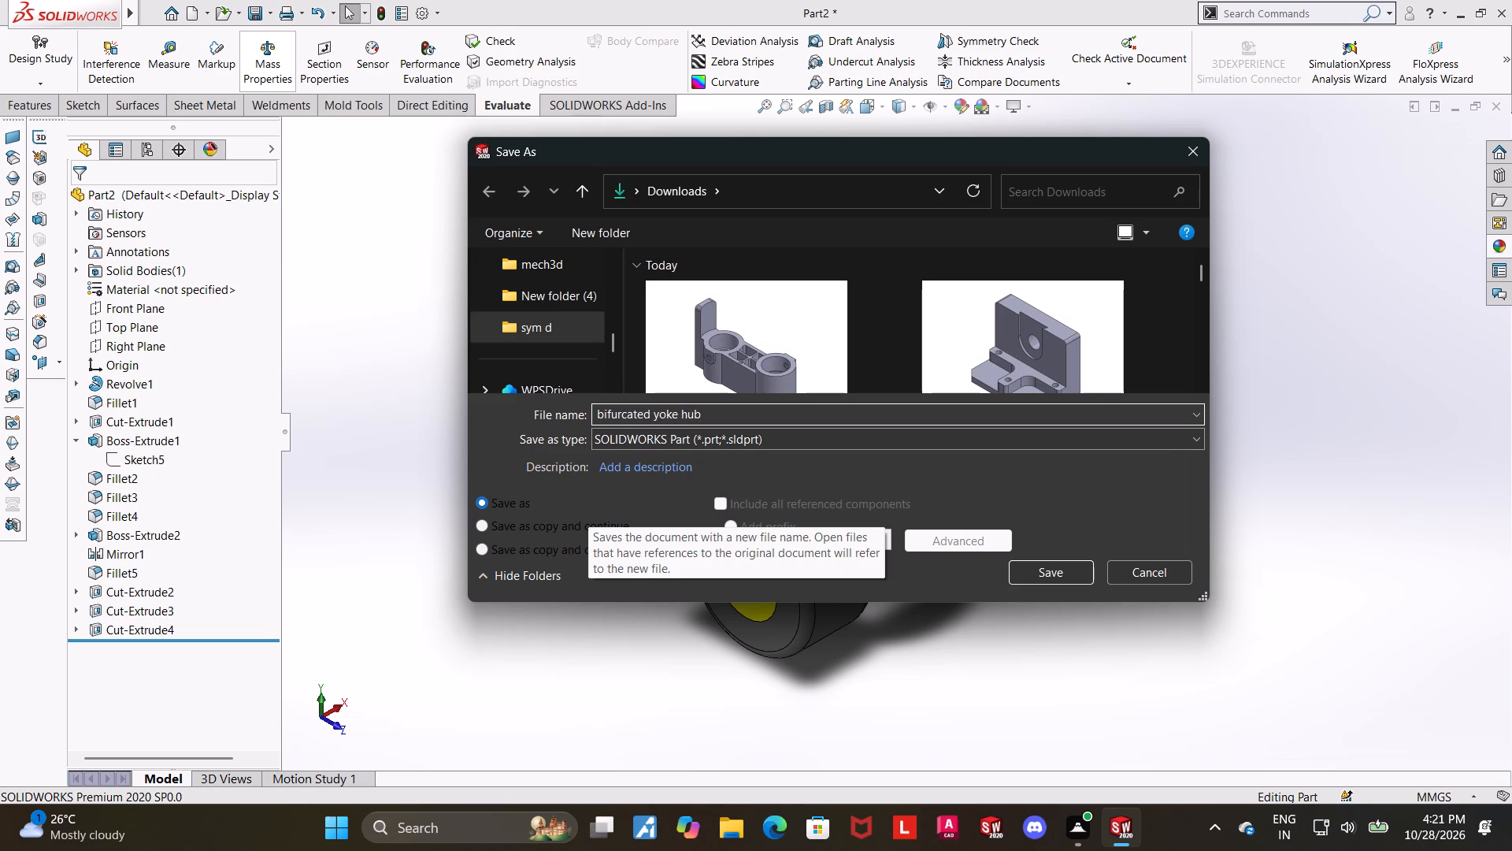
{"action": "key", "text": "Return"}
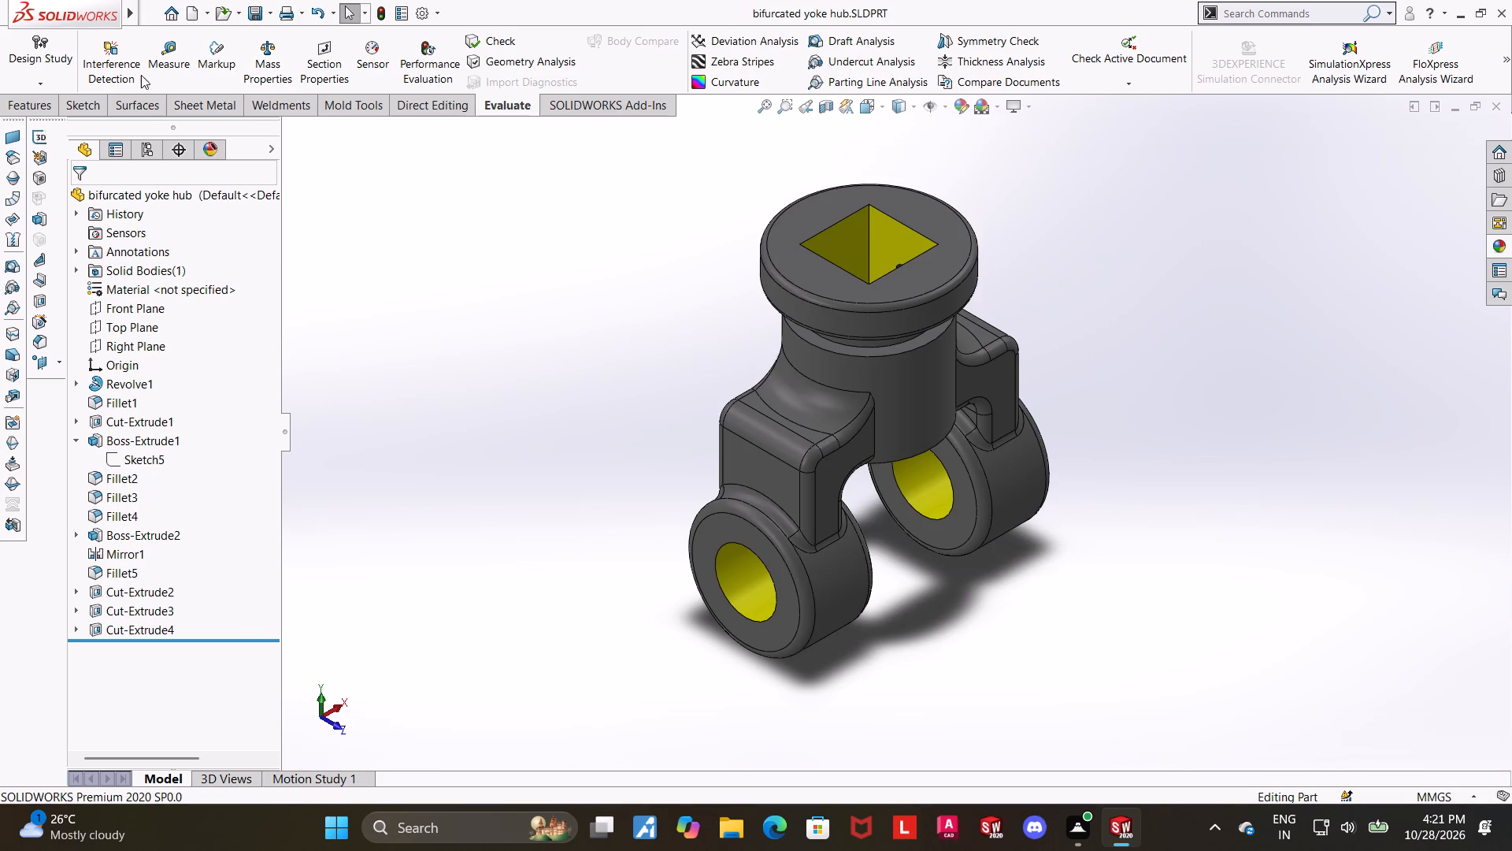
Save a PDF copy of the part in the Downloads folder as "bifurcated yoke hub.pdf".
{"action": "left_click", "coordinate": [217, 207]}
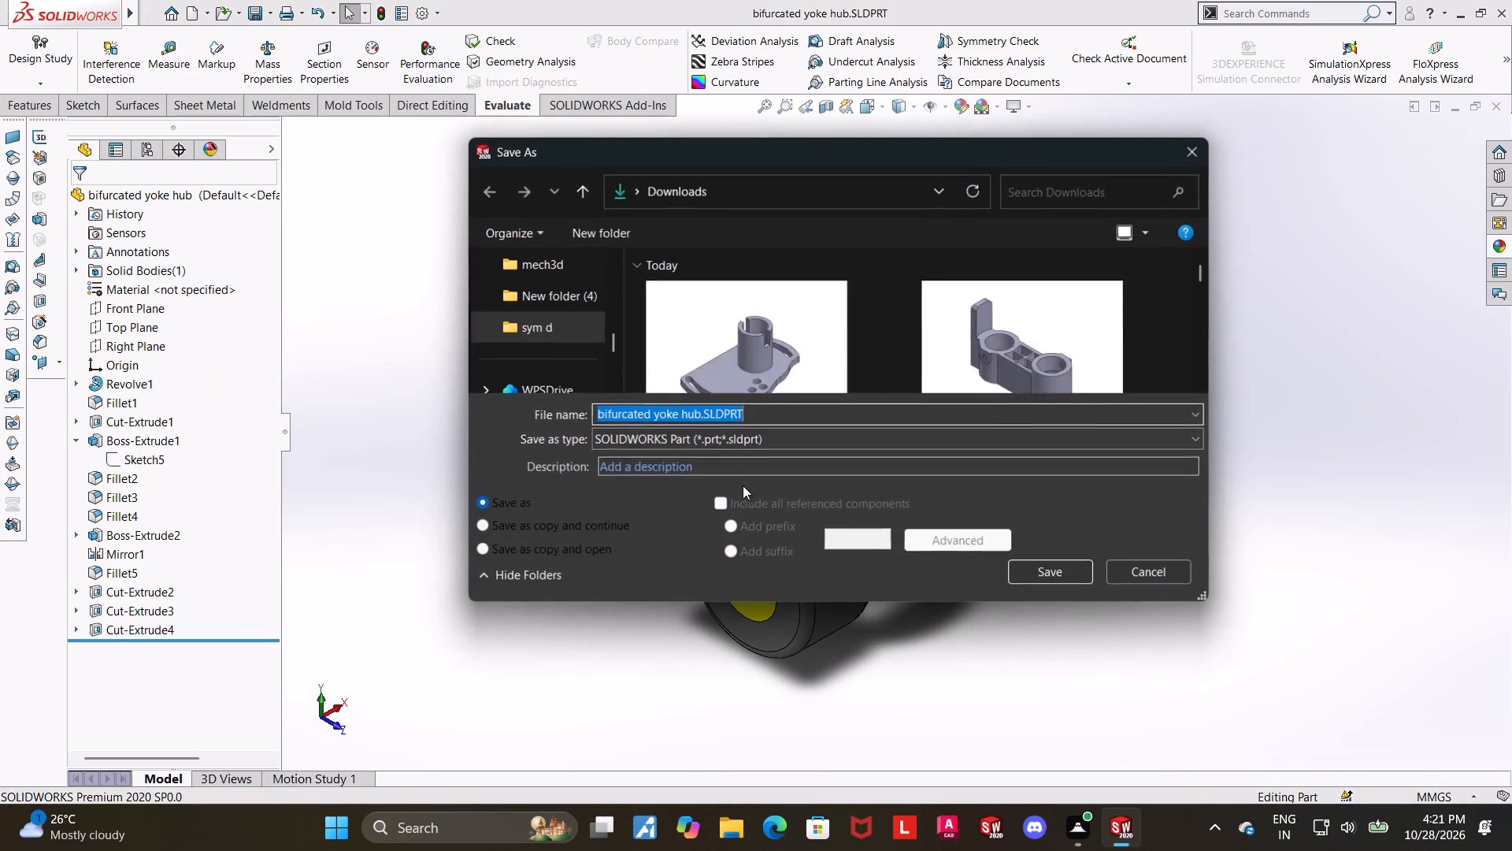
{"action": "left_click", "coordinate": [695, 432]}
{"action": "left_click", "coordinate": [775, 112]}
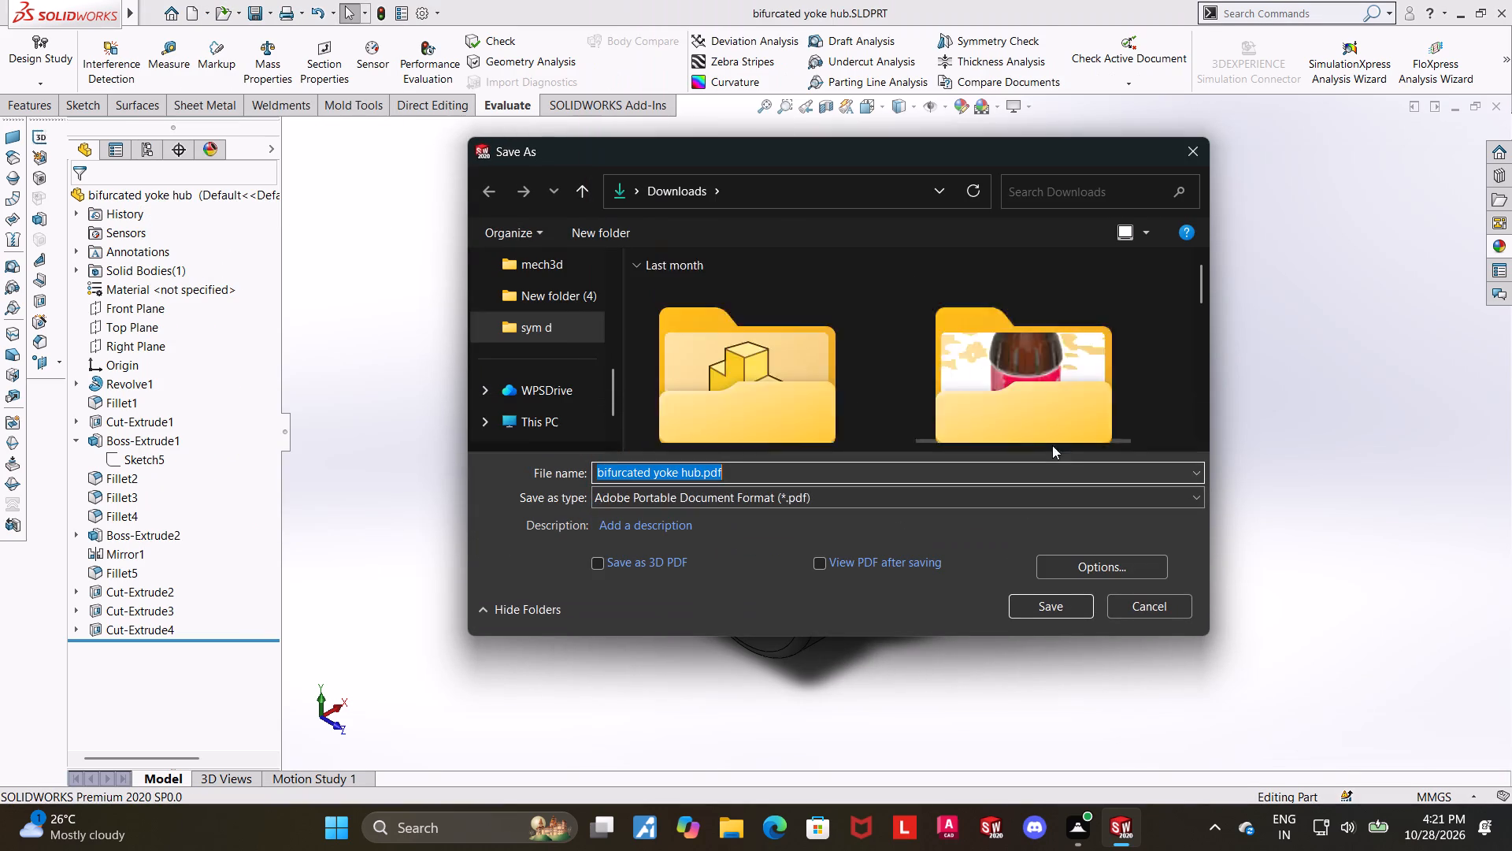
{"action": "left_click", "coordinate": [1058, 603]}
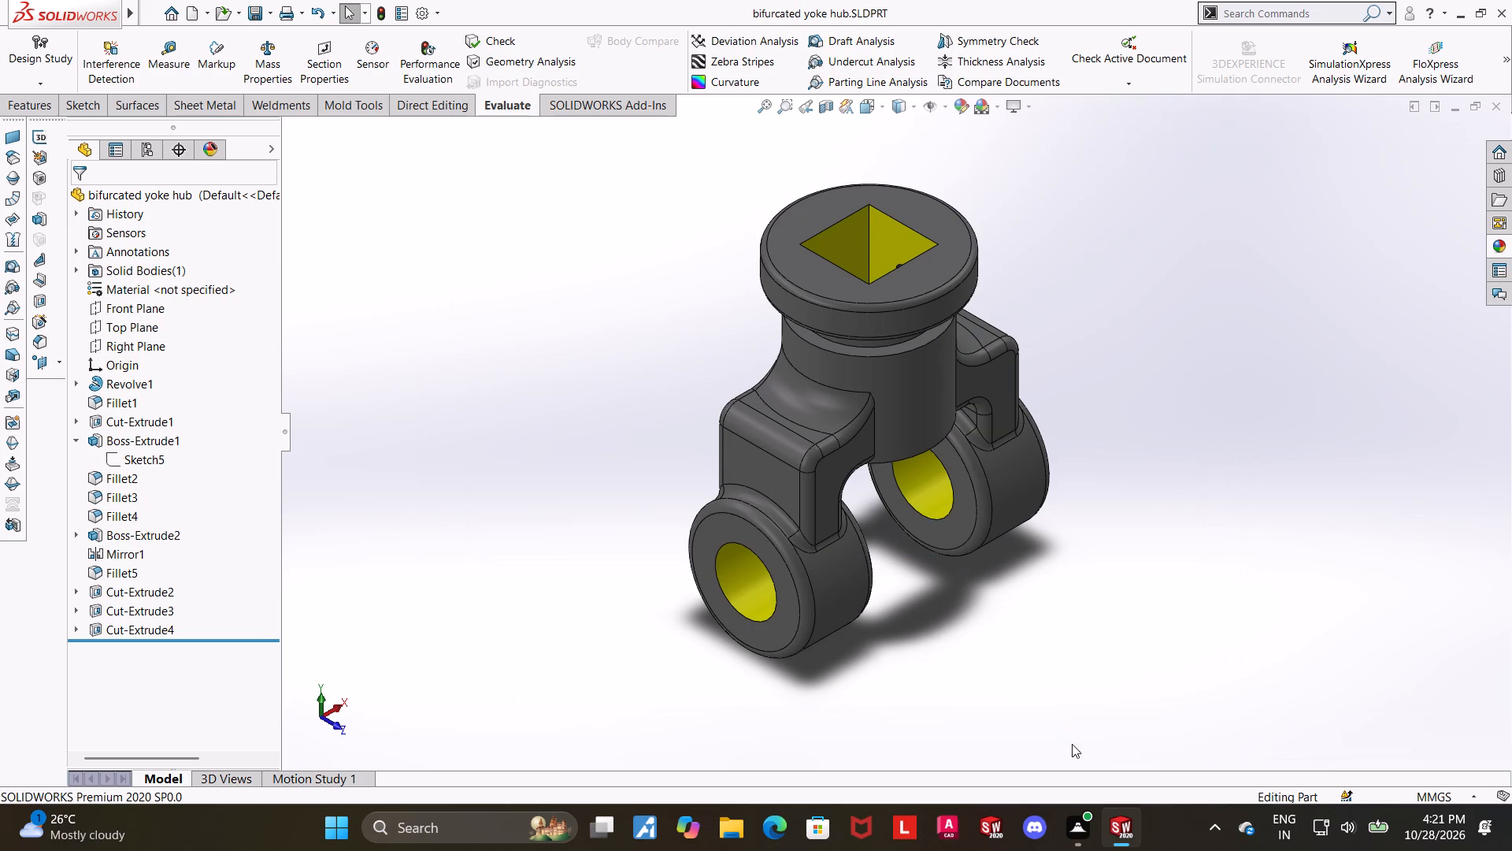